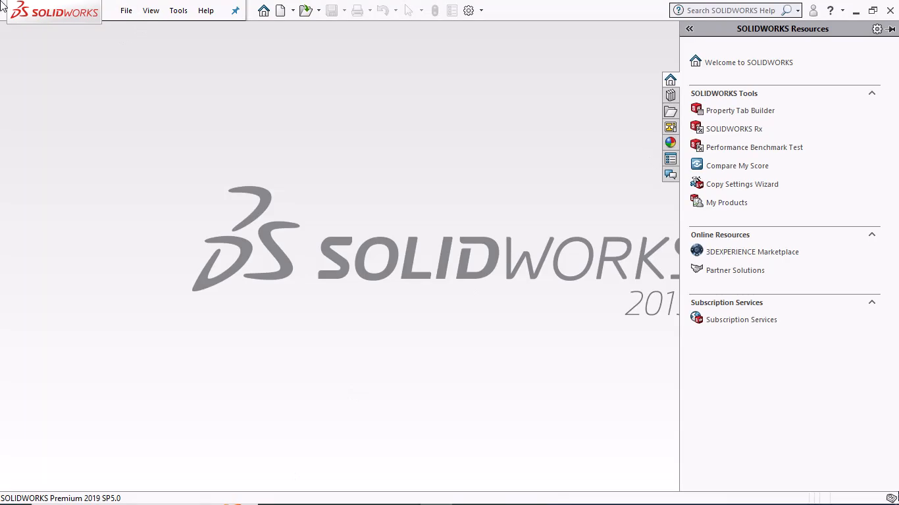
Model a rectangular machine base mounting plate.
Create a new part document.
left_click(255, 11)
left_click(264, 12)
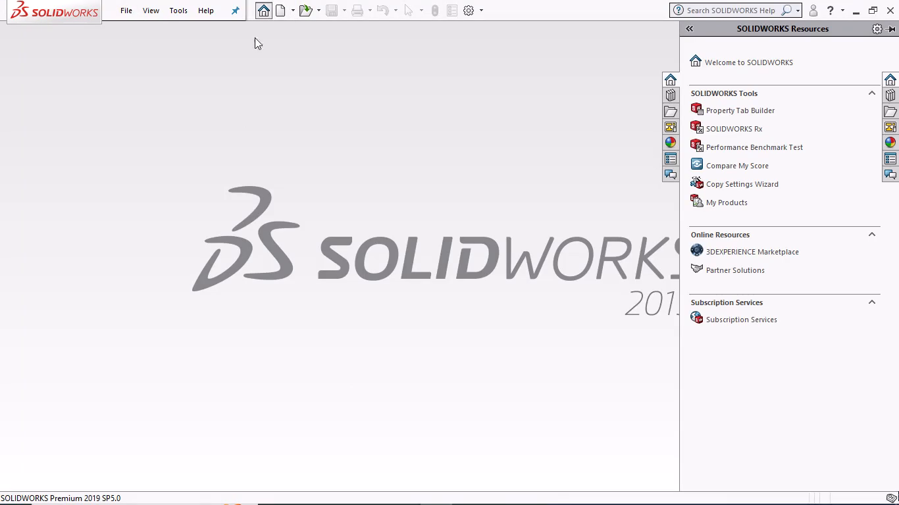
left_click(231, 120)
left_click(231, 124)
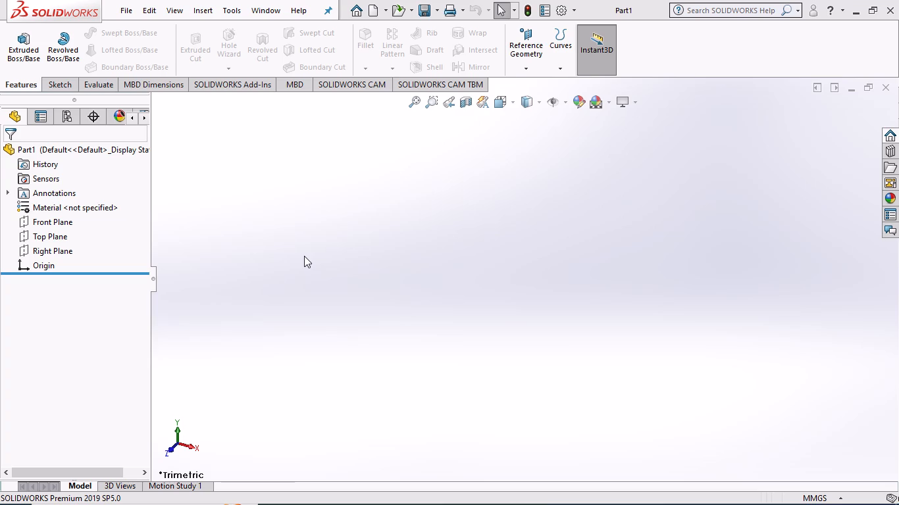
Start a sketch on the Front Plane and draw a vertical centerline about 197 mm long through the origin.
left_click(53, 222)
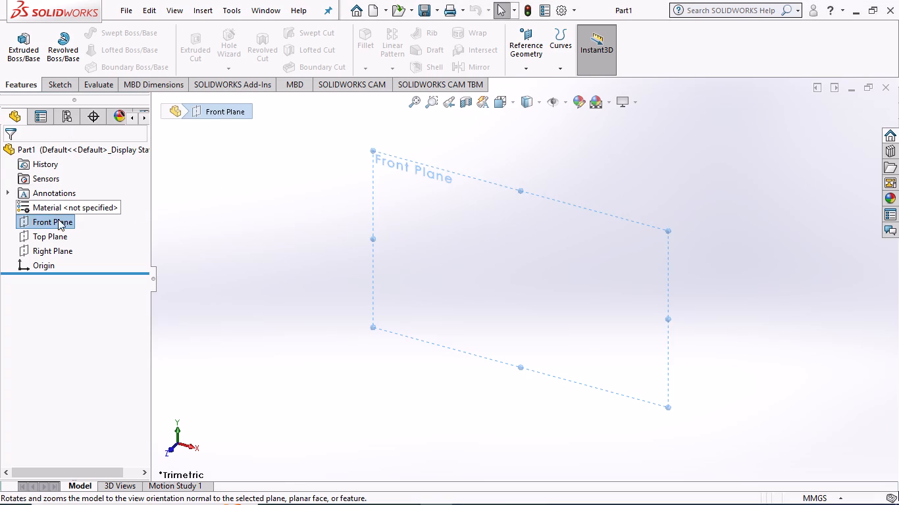
left_click(232, 216)
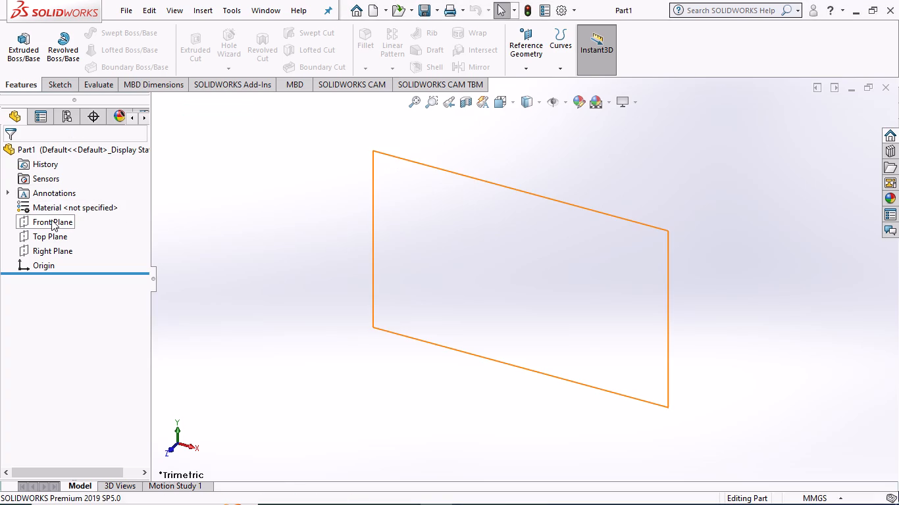
left_click(51, 220)
left_click(62, 197)
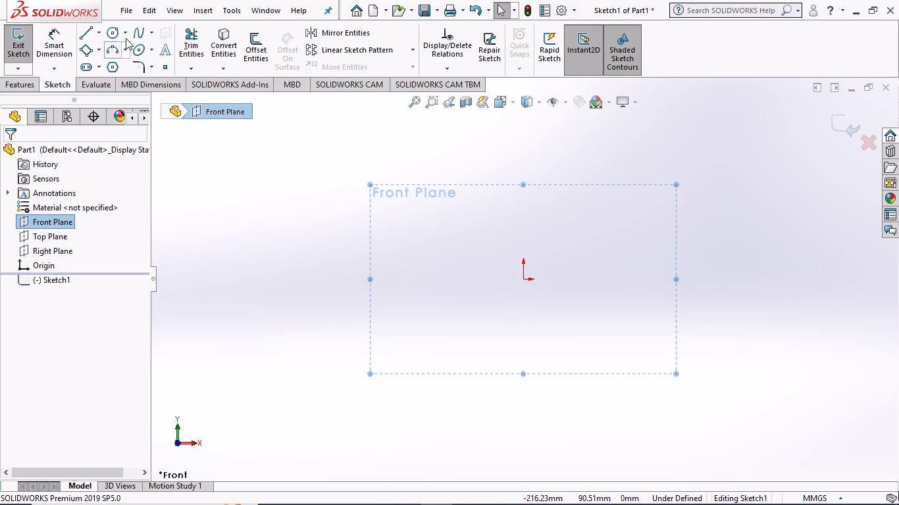
left_click(99, 32)
left_click(98, 66)
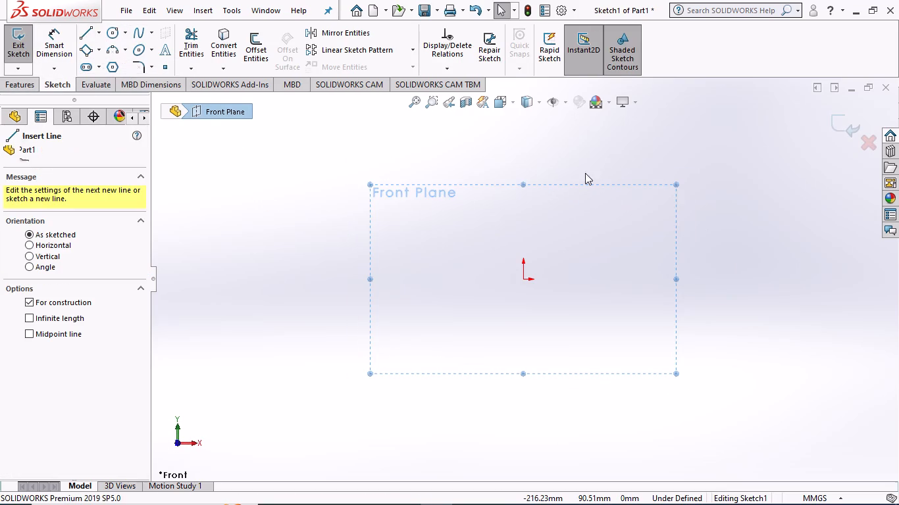
left_click(526, 126)
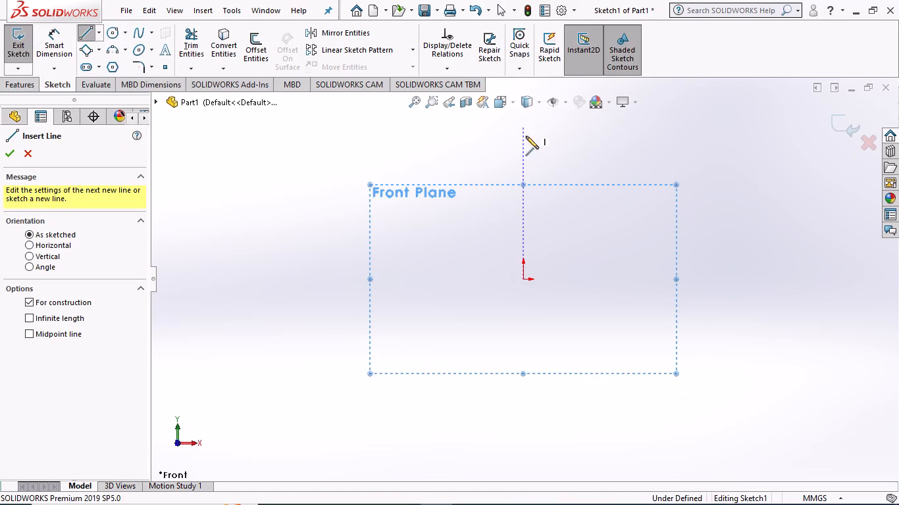
left_click(527, 465)
key("Escape")
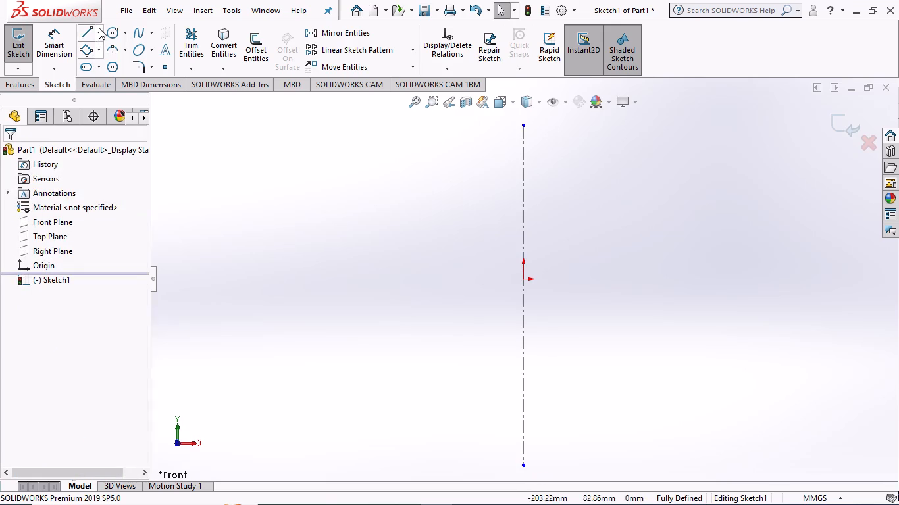
Draw a horizontal centerline about 372 mm long through the origin, crossing the vertical one.
left_click(99, 26)
left_click(103, 68)
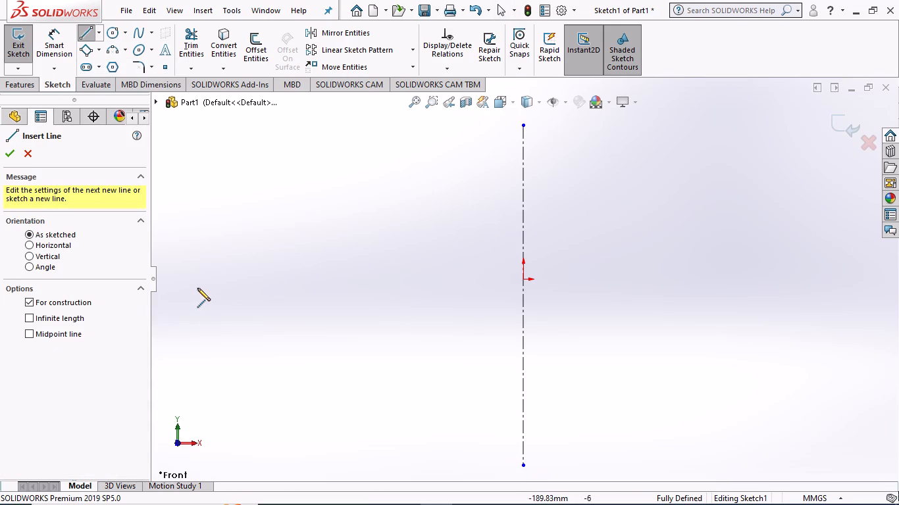
left_click(199, 280)
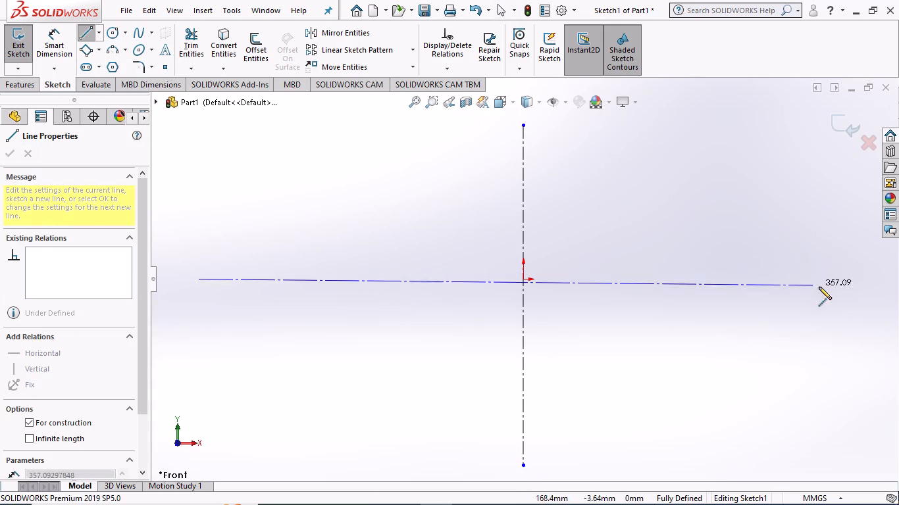
left_click(839, 280)
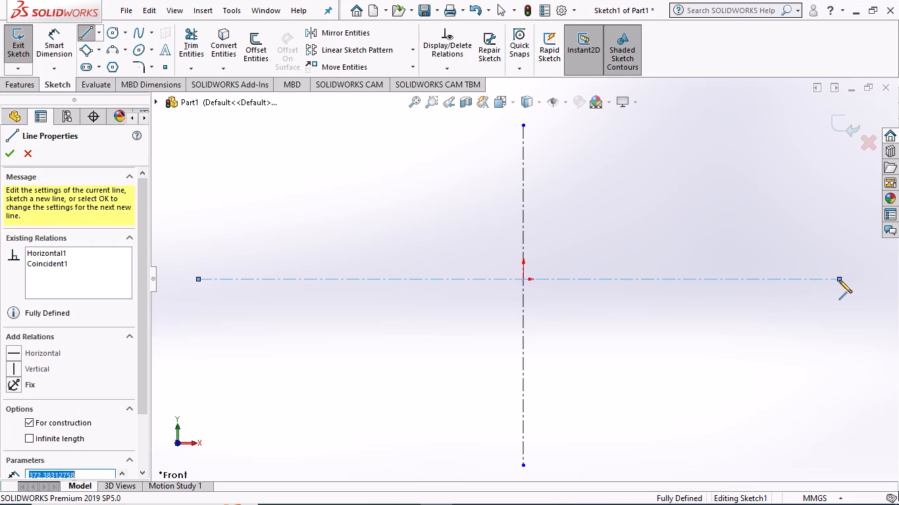
key("Escape")
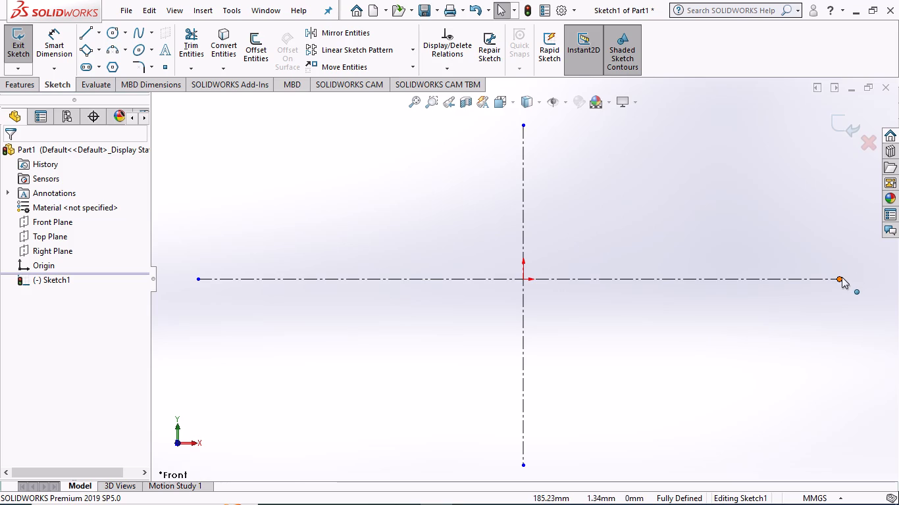
Sketch a center rectangle about 114 mm high, centred on the origin.
left_click(97, 48)
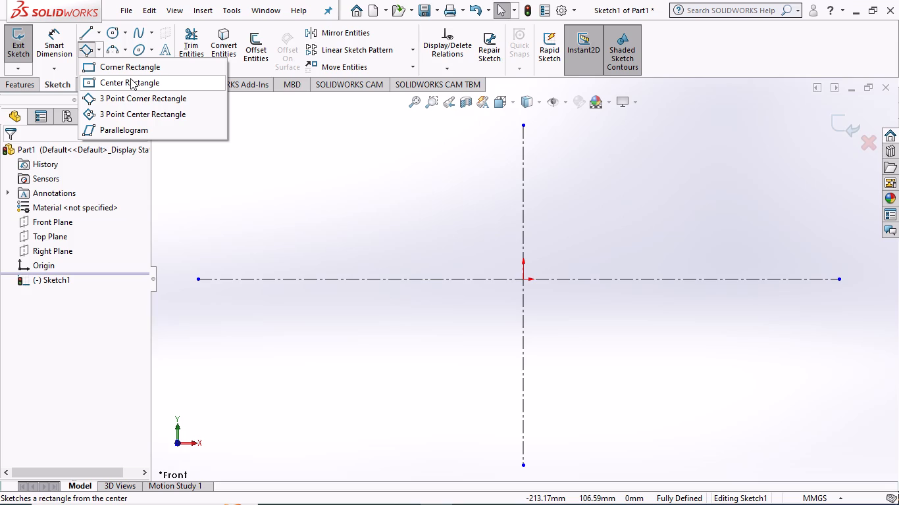
left_click(124, 81)
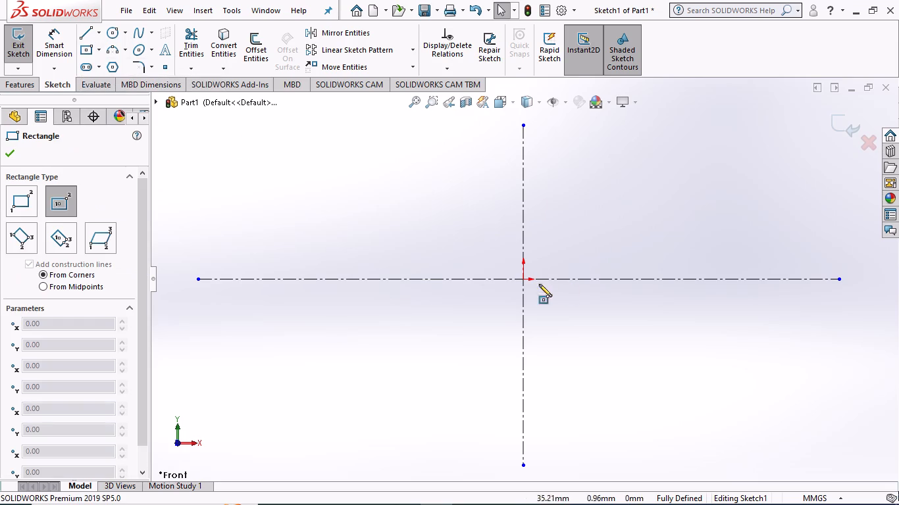
left_click_drag(525, 280, 534, 286)
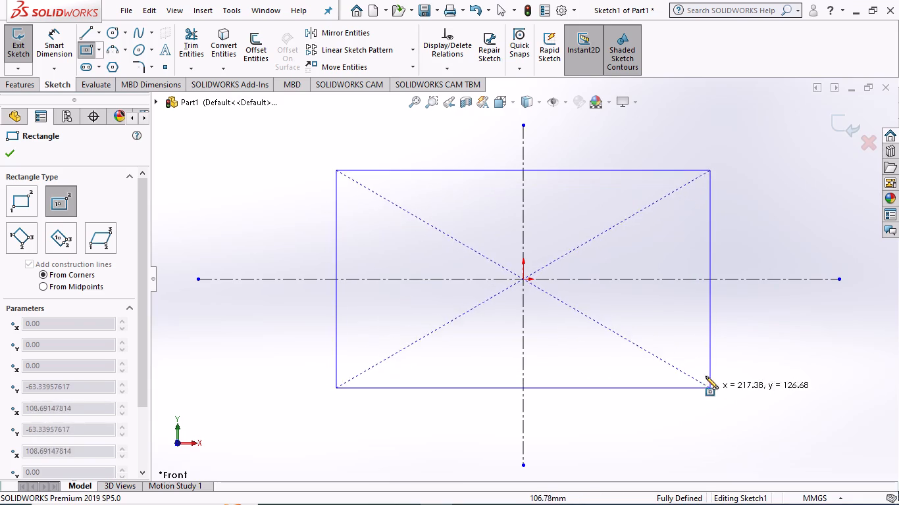
left_click(705, 377)
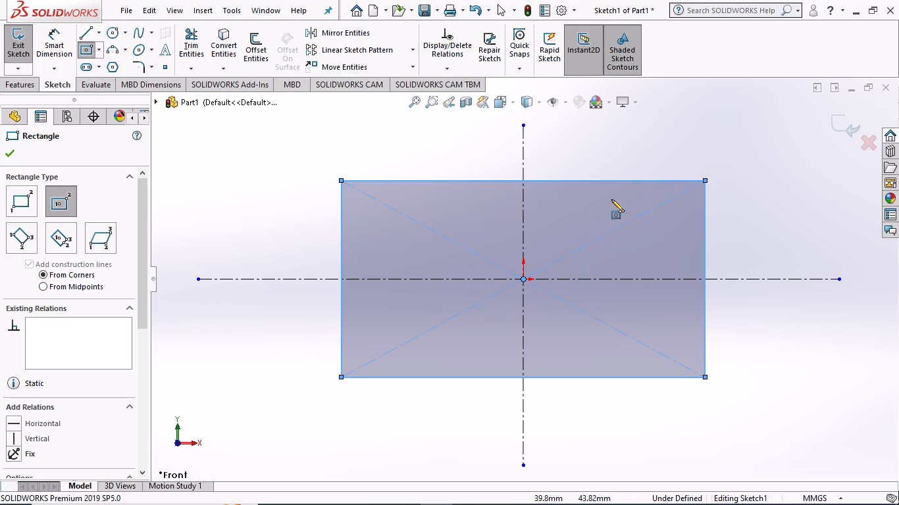
left_click(9, 149)
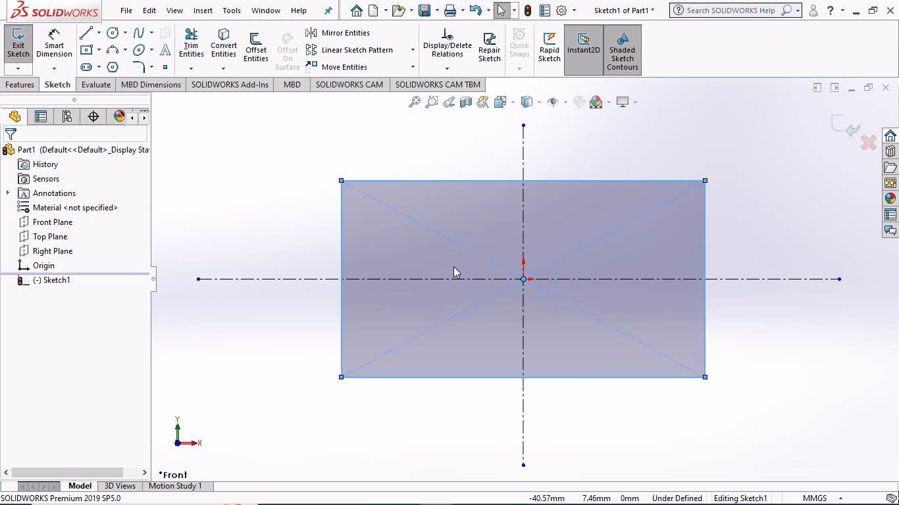
Dimension the rectangle to 178 mm high and 305 mm wide.
left_click(57, 40)
left_click(706, 231)
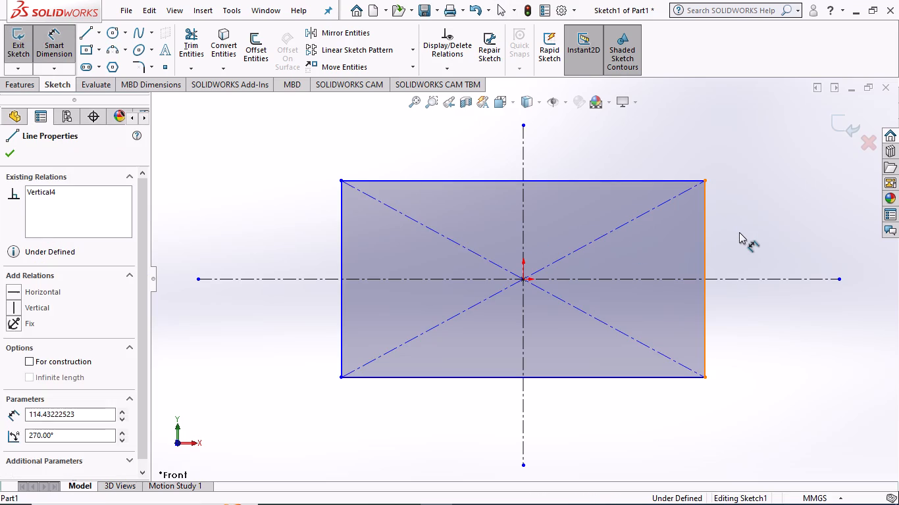
left_click(743, 237)
type("178")
key("Return")
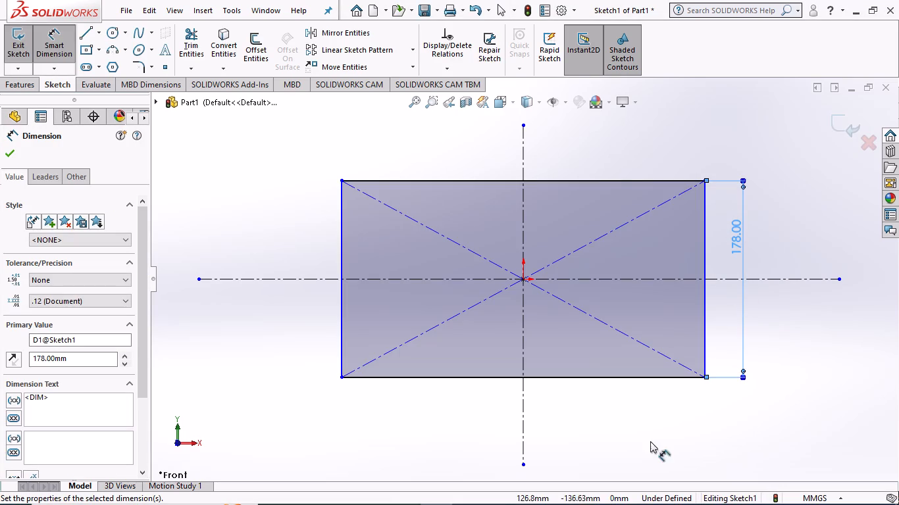
left_click(624, 378)
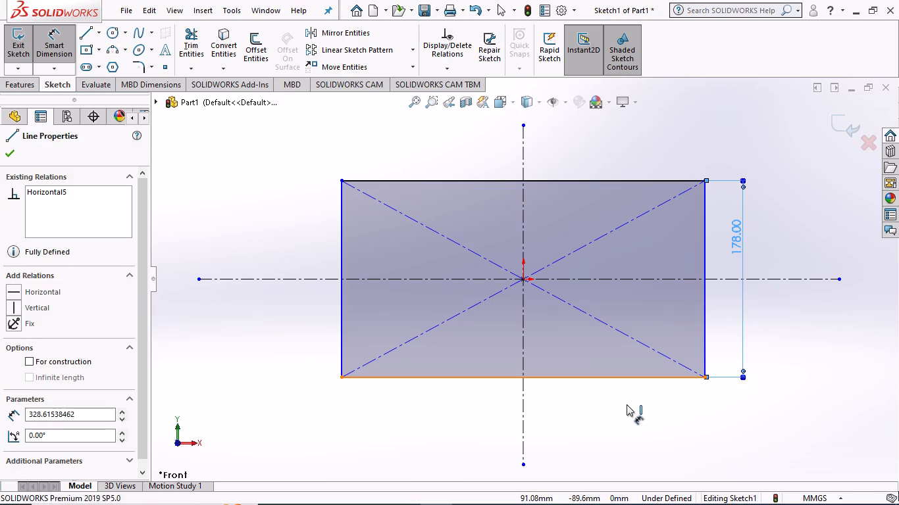
left_click(582, 410)
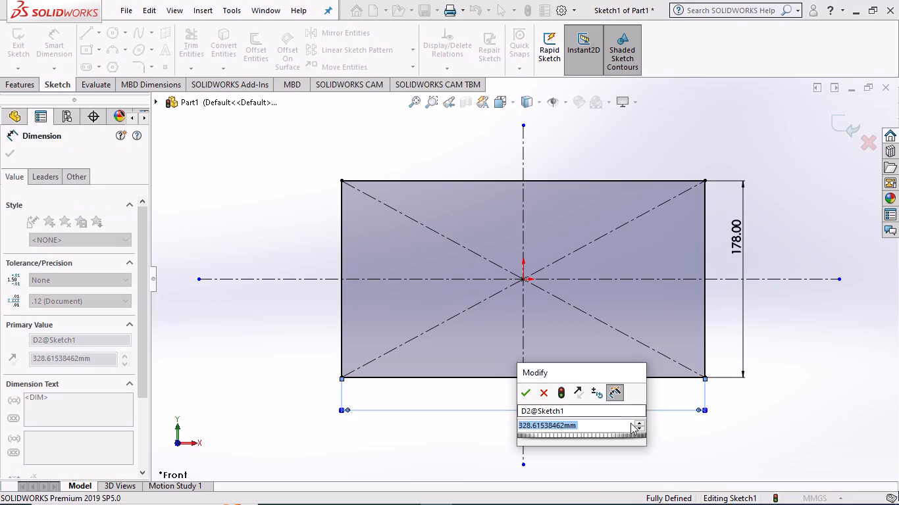
key("3")
type("05")
key("Return")
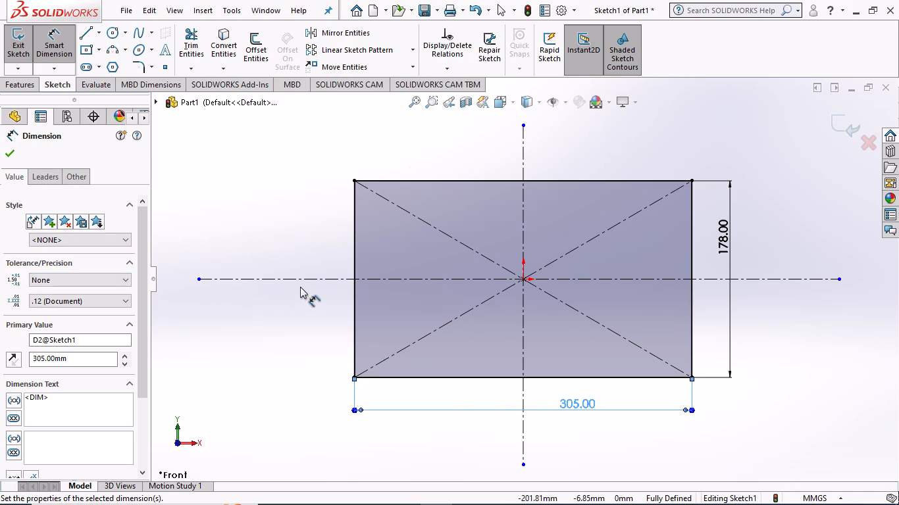
right_click(365, 318)
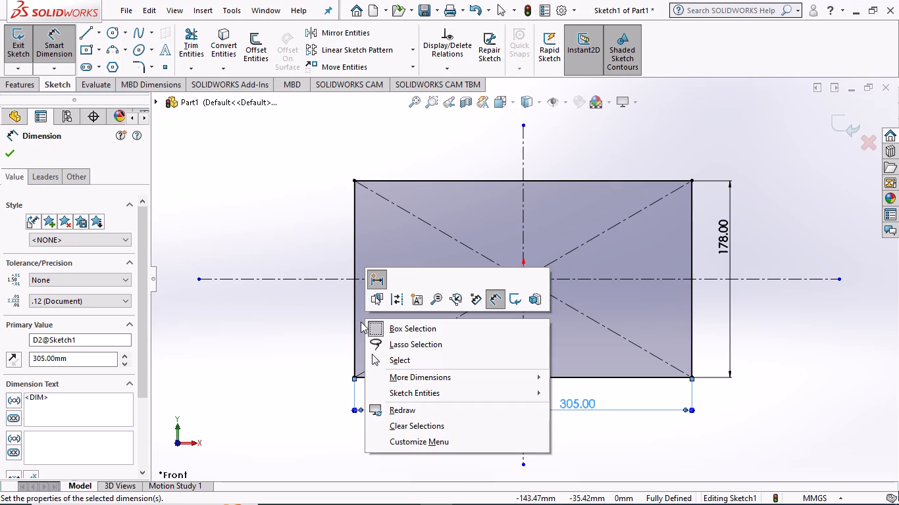
left_click(223, 370)
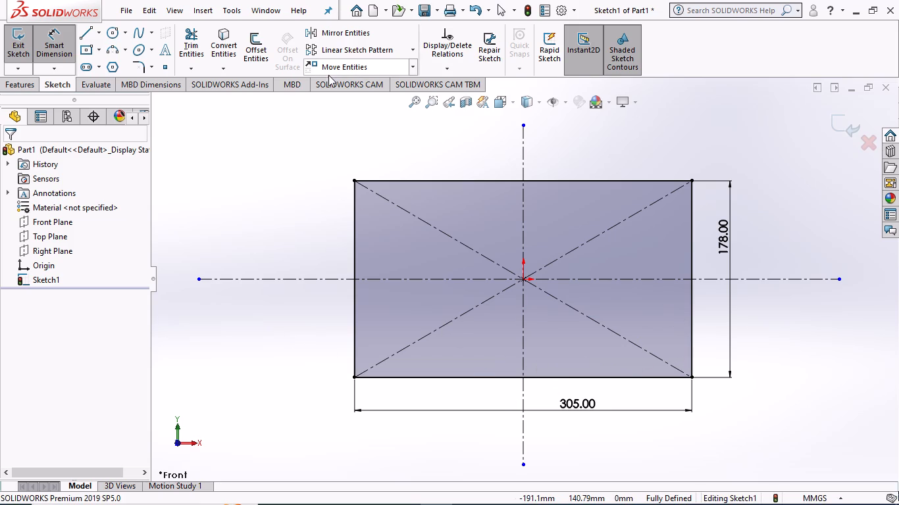
Round all four corners of the rectangle with 12.5 mm sketch fillets.
left_click(141, 64)
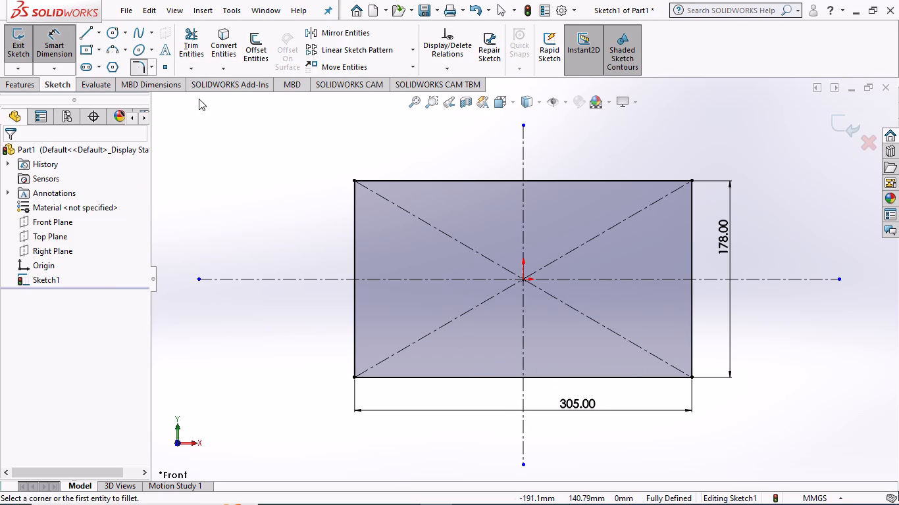
left_click(353, 179)
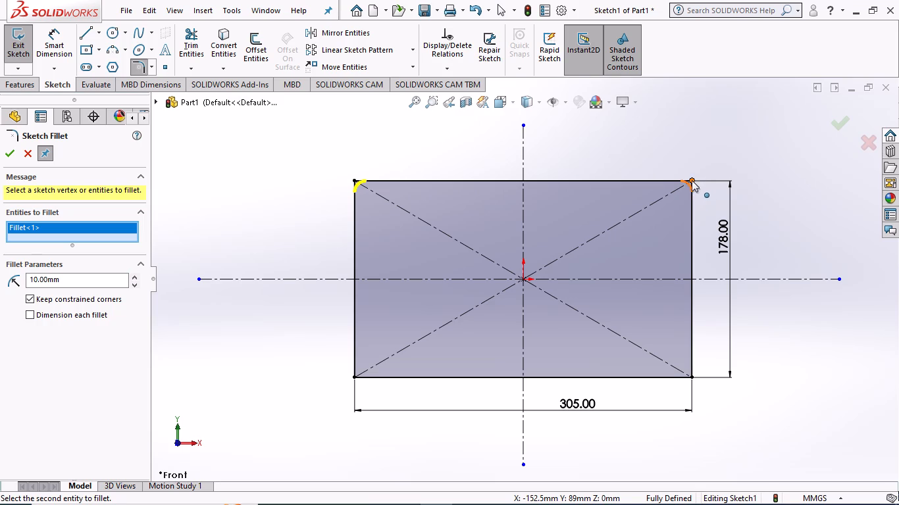
left_click(692, 180)
left_click(692, 378)
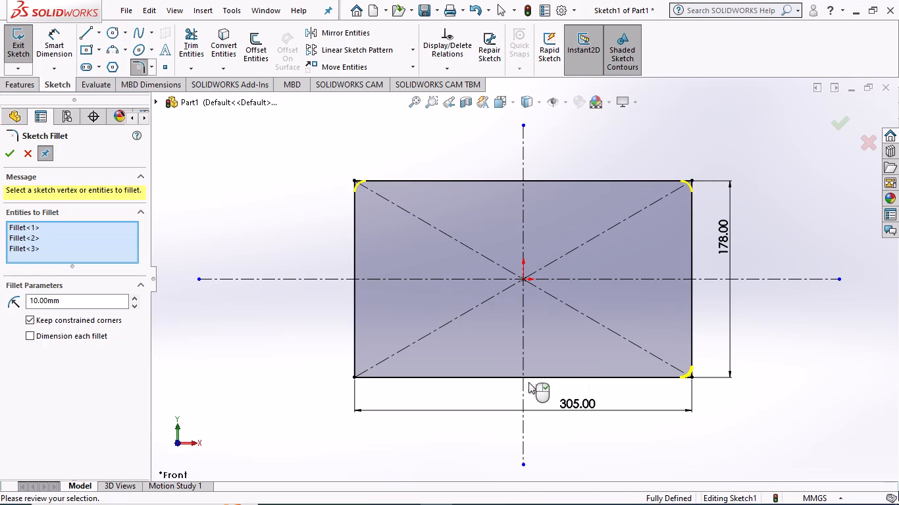
left_click(353, 378)
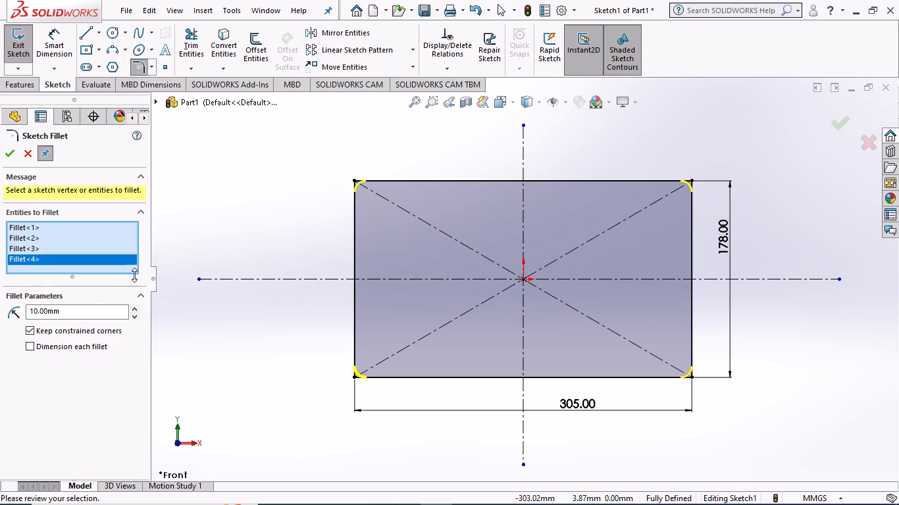
double_click(74, 312)
type("12.5")
key("Return")
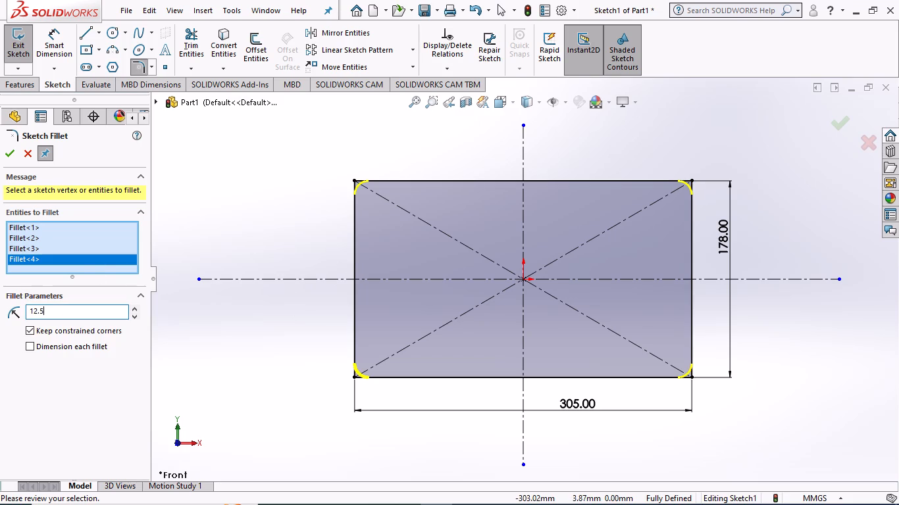
left_click(1, 155)
left_click(3, 153)
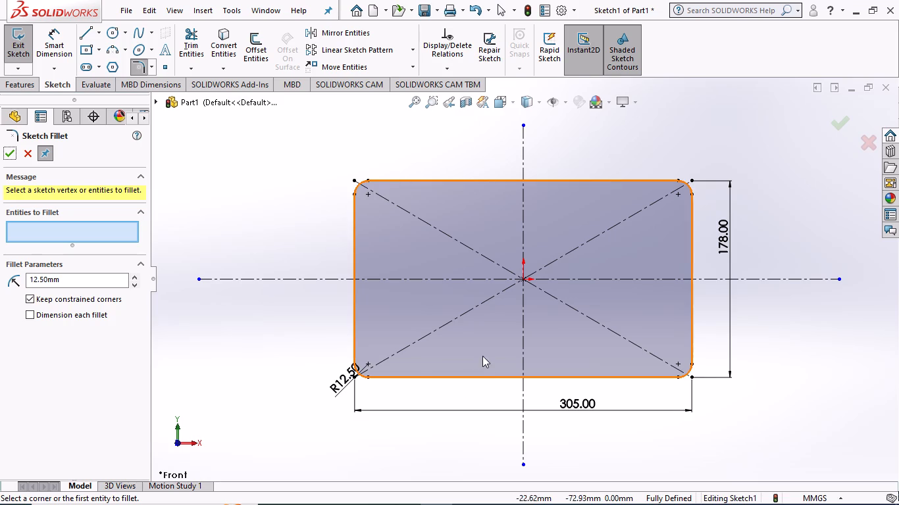
left_click_drag(338, 383, 297, 407)
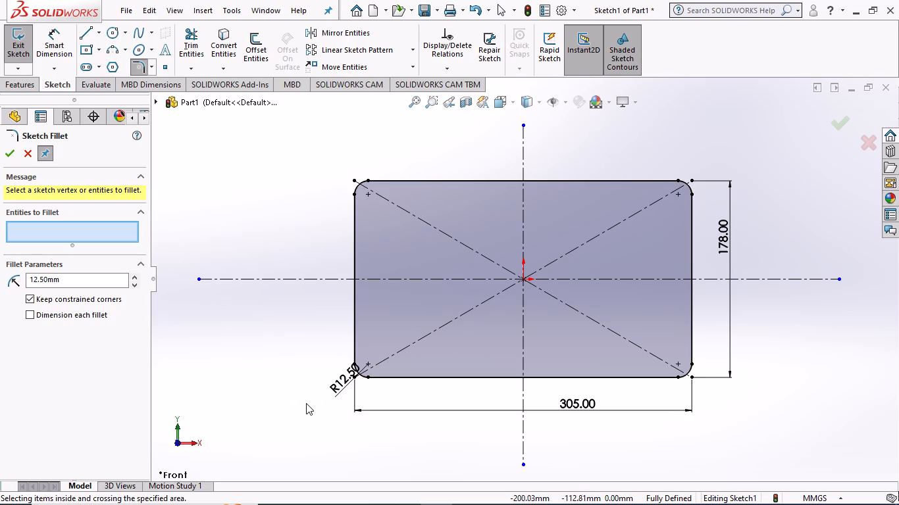
left_click(6, 153)
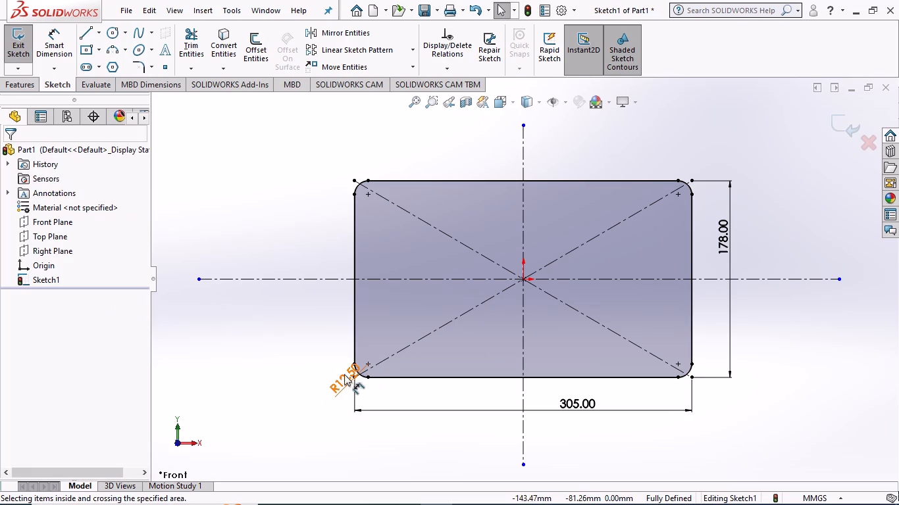
Move the fillet radius dimension outward, clear of the rectangle's lower-left corner.
left_click_drag(343, 376, 291, 398)
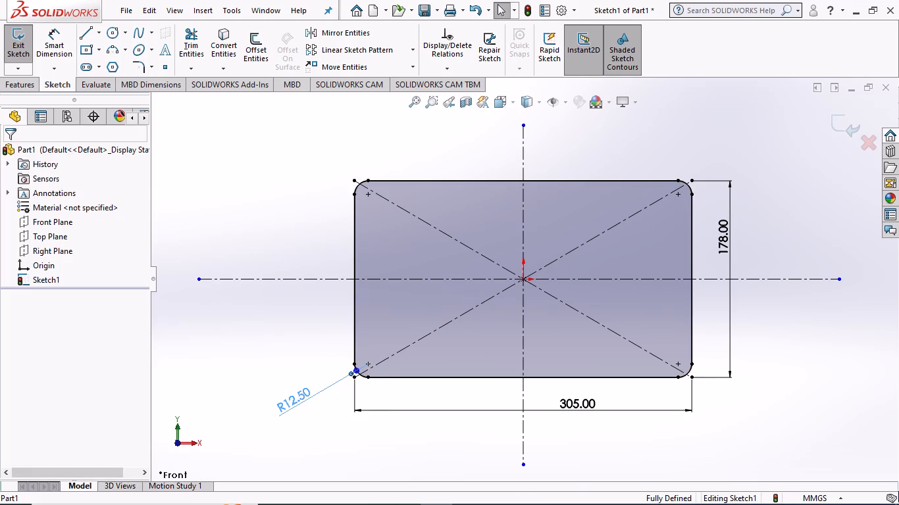
left_click(7, 151)
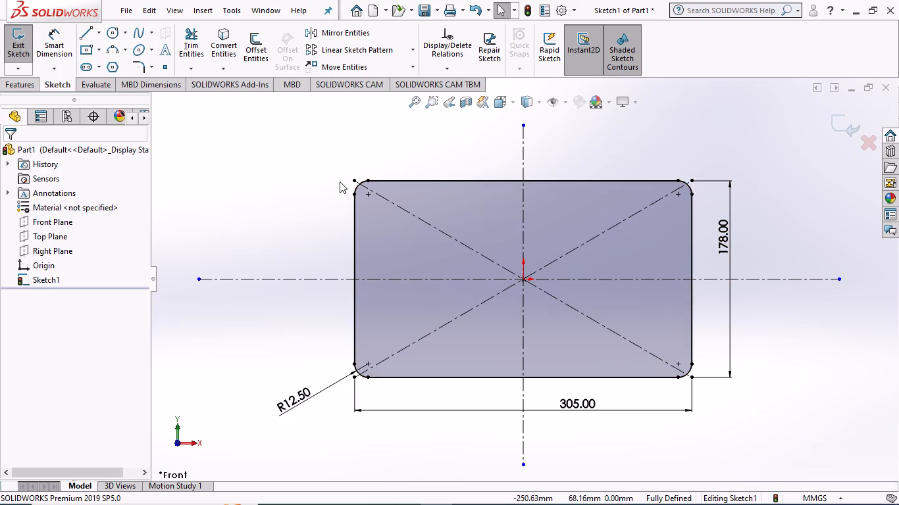
Extrude the rounded rectangle sketch 28 mm with a Mid Plane end condition, starting from the sketch plane.
left_click(15, 85)
left_click(5, 42)
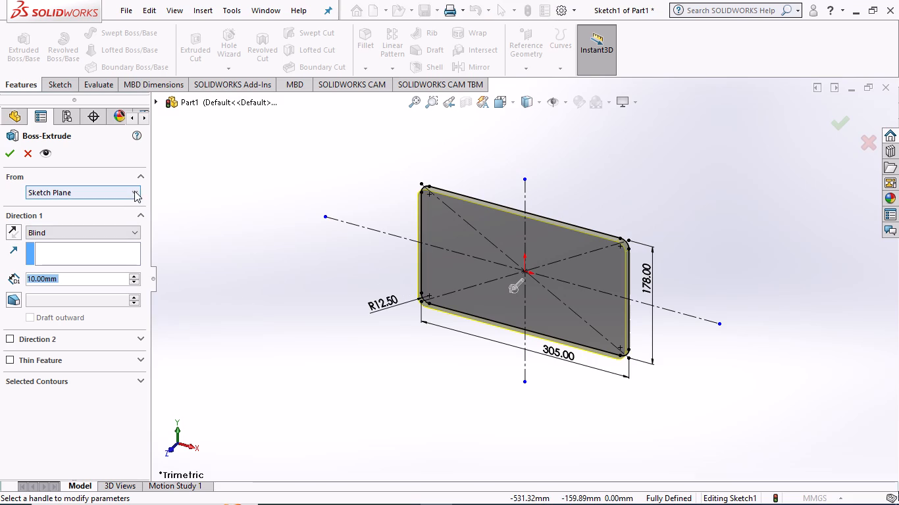
left_click(134, 191)
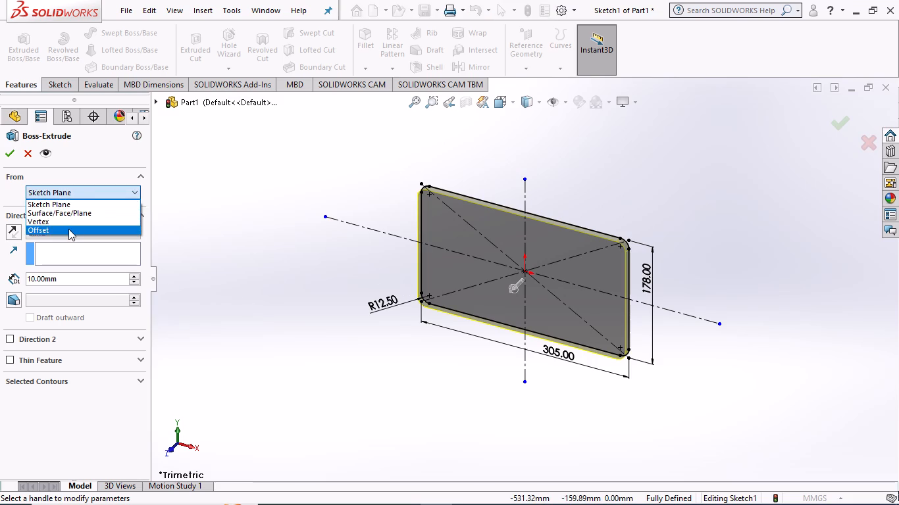
left_click(131, 189)
left_click(135, 233)
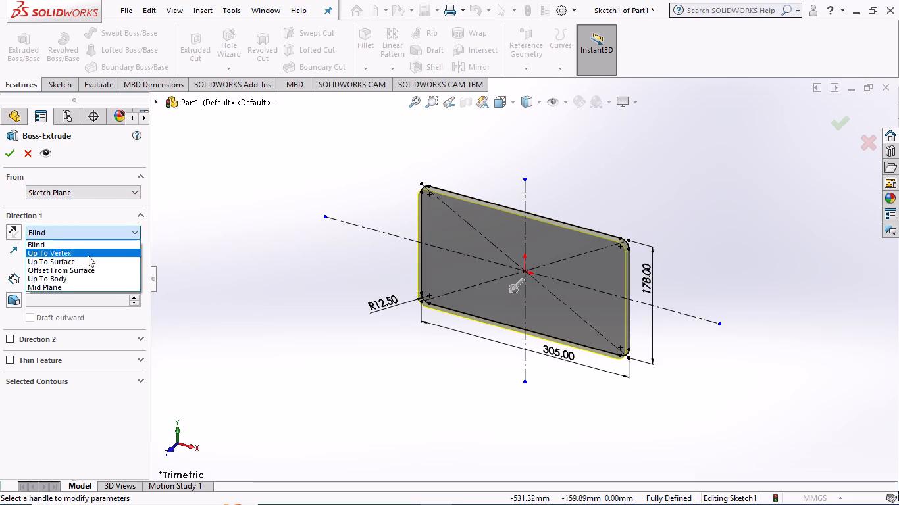
left_click(66, 284)
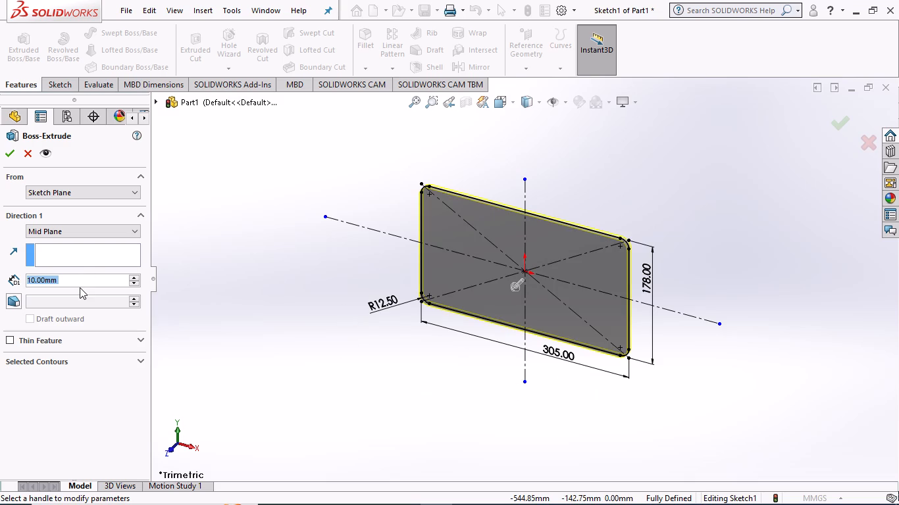
type("28")
key("Return")
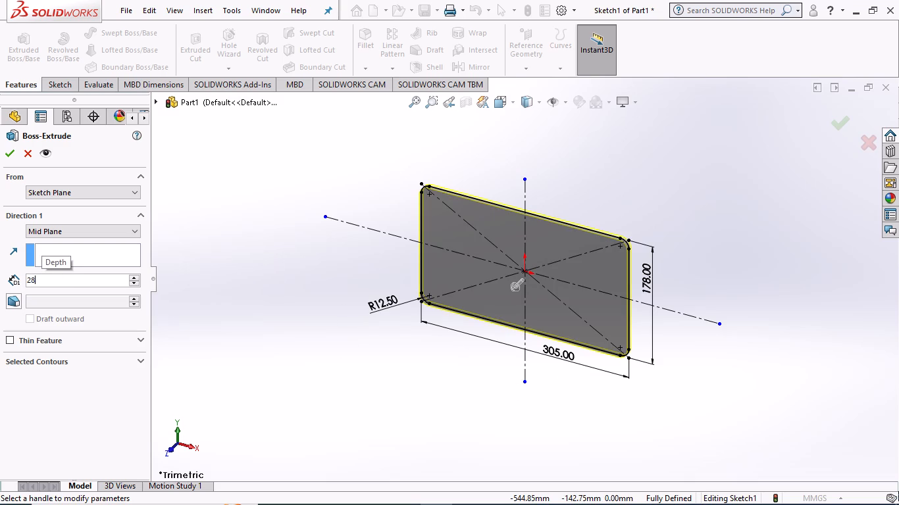
left_click(3, 151)
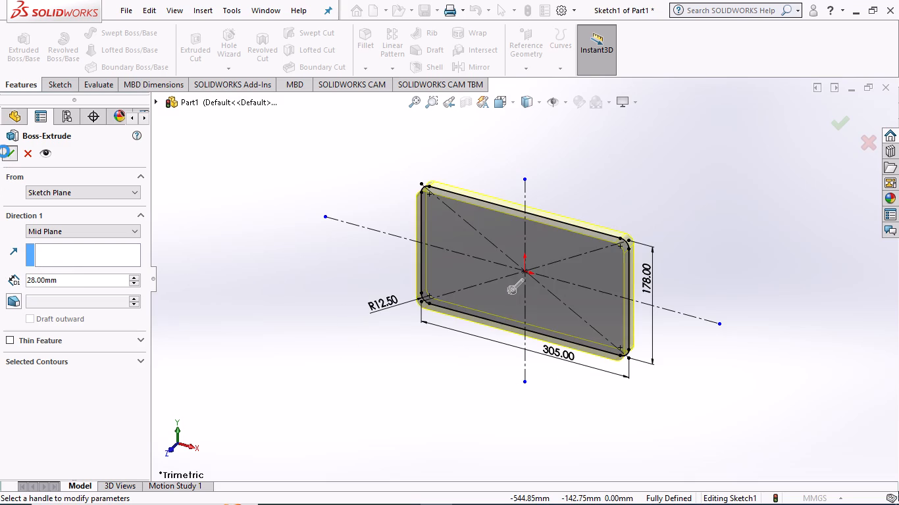
left_click(337, 341)
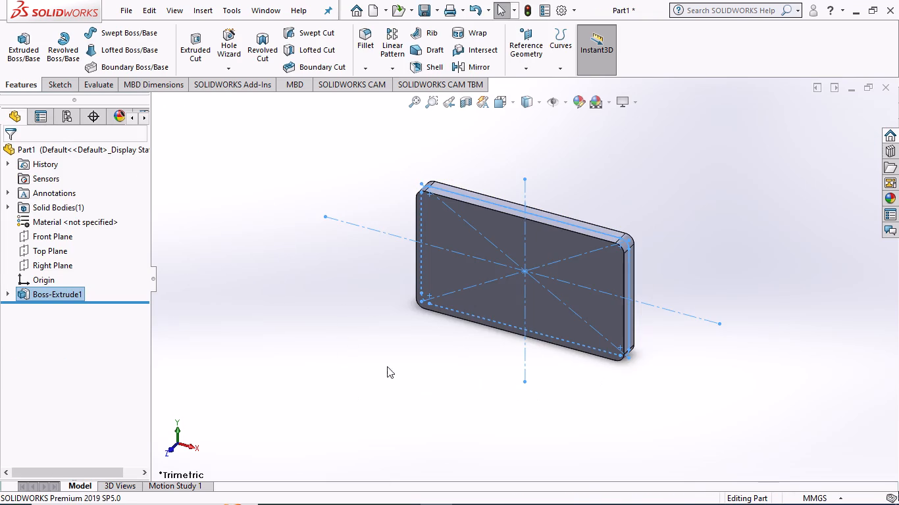
On the plate's front face, sketch a center rectangle about 76 mm wide and 102 mm high, left of the origin.
scroll(588, 272, "down", 2)
scroll(580, 283, "up", 2)
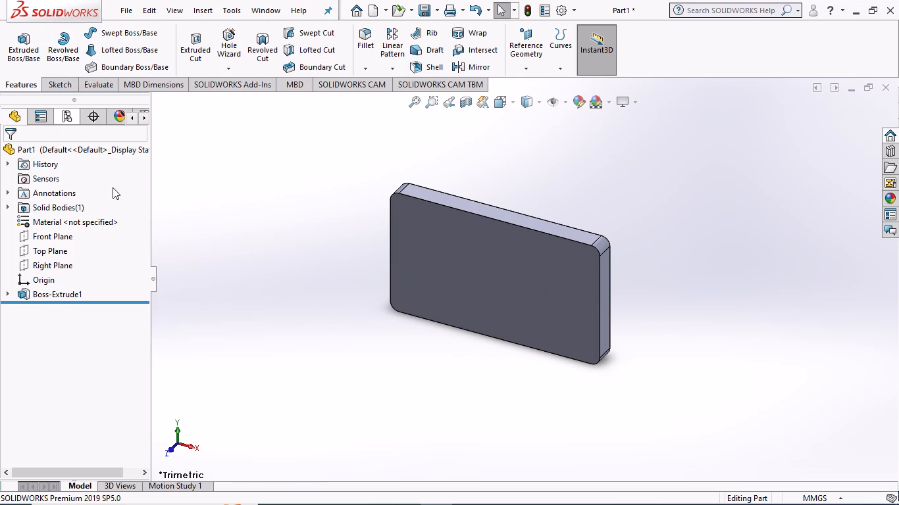
left_click(472, 251)
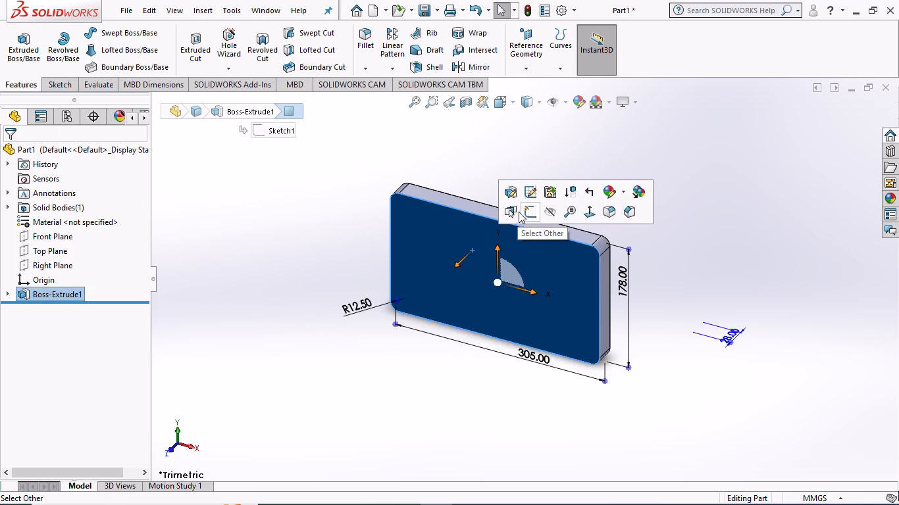
left_click(525, 208)
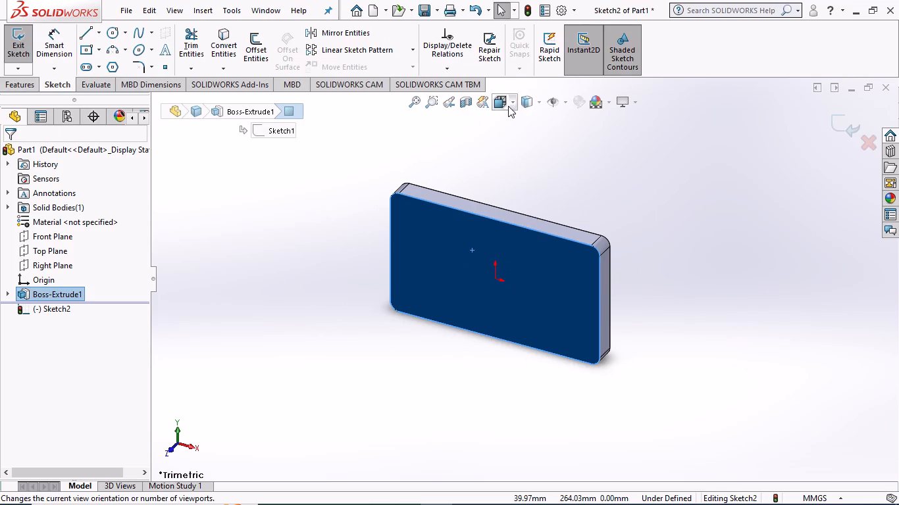
left_click(499, 101)
left_click(517, 155)
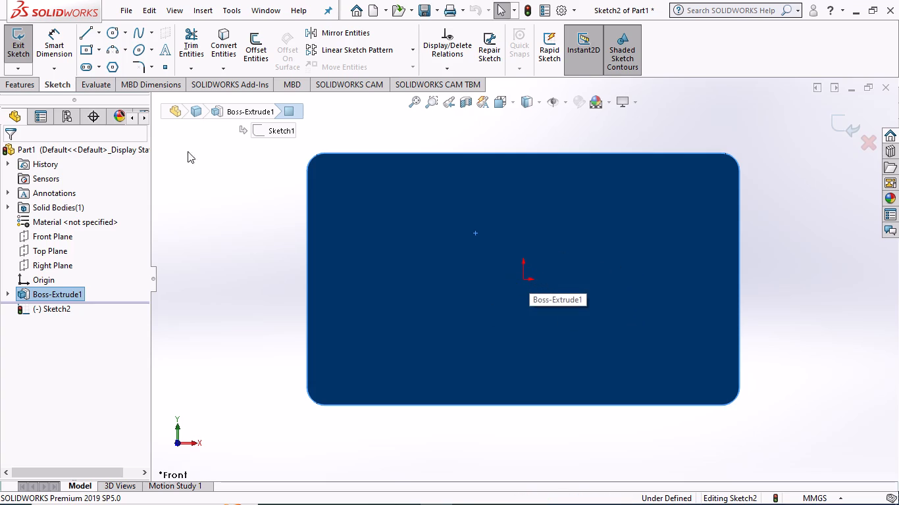
left_click(86, 47)
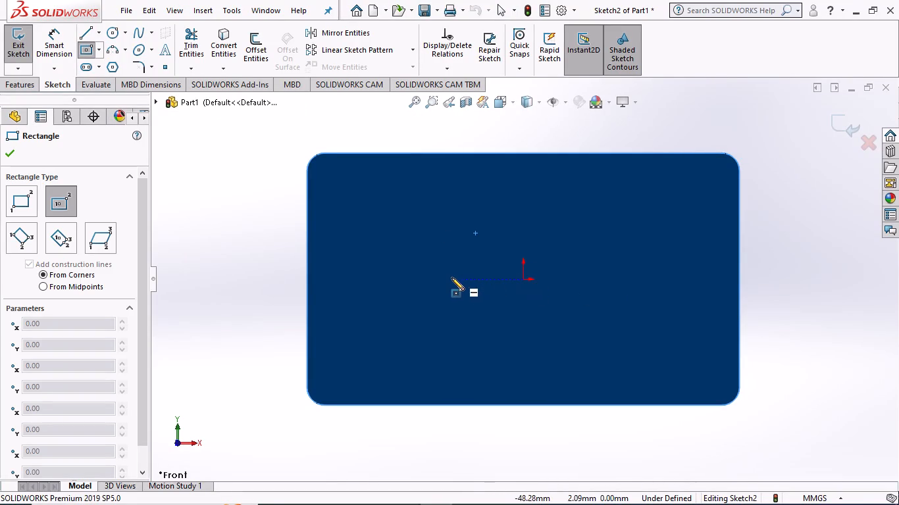
left_click(417, 276)
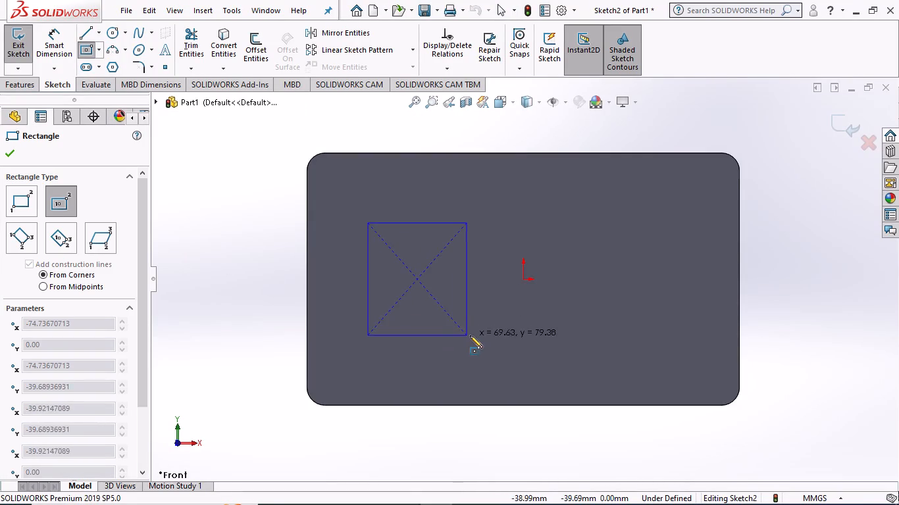
left_click(471, 351)
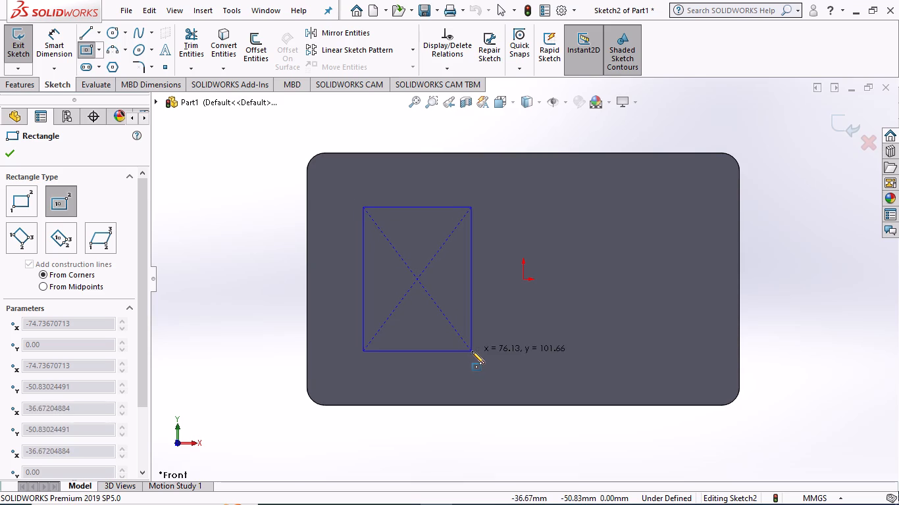
key("Escape")
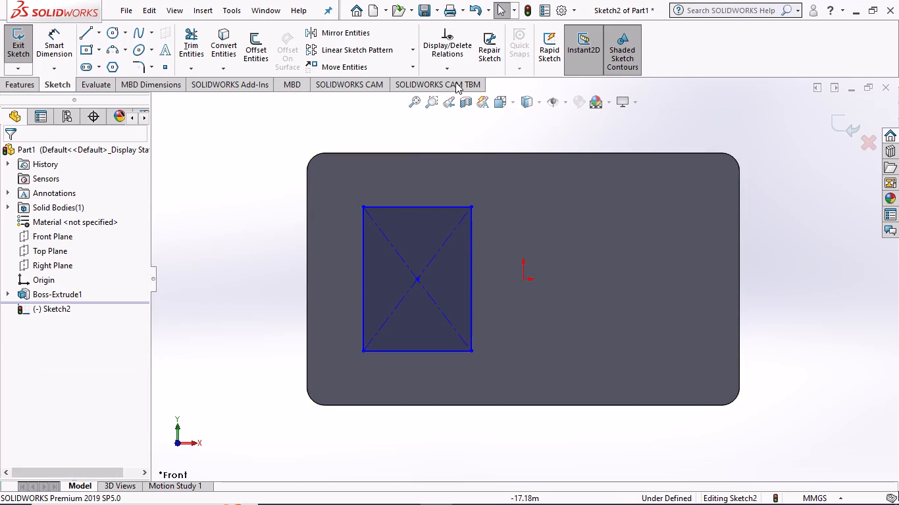
Convert the front face's top, left and bottom edges and its four corner arcs into sketch entities.
left_click(226, 48)
left_click(527, 152)
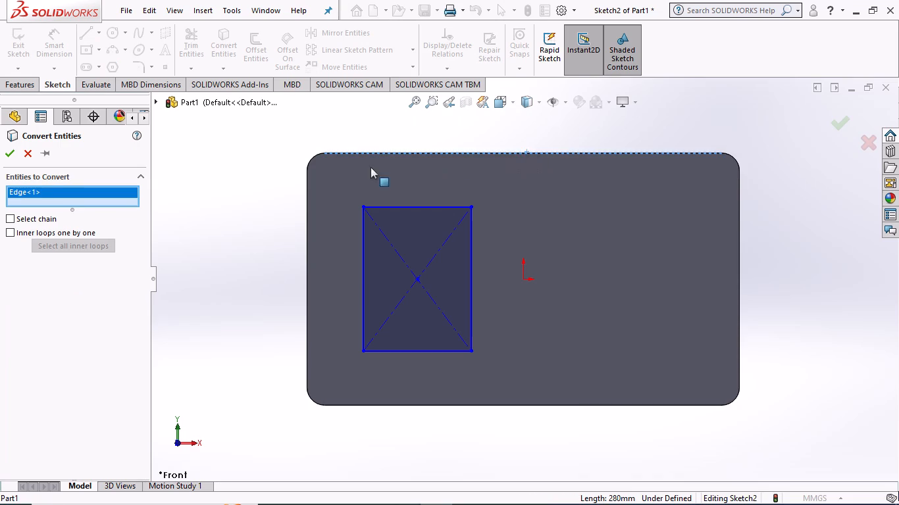
left_click(313, 155)
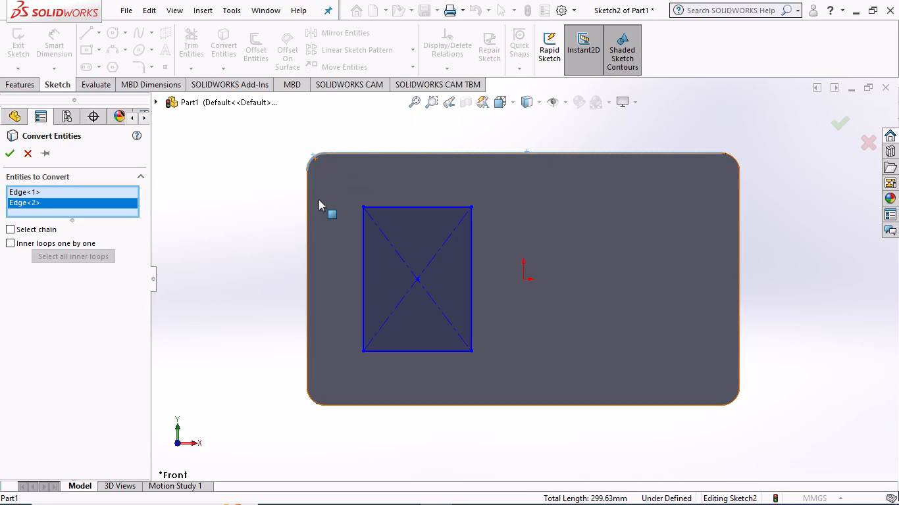
left_click(307, 210)
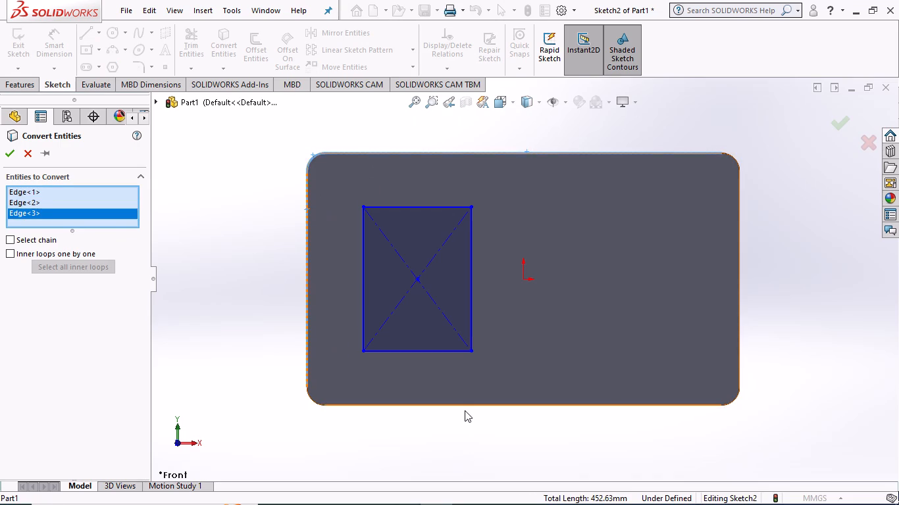
left_click(465, 406)
left_click(742, 271)
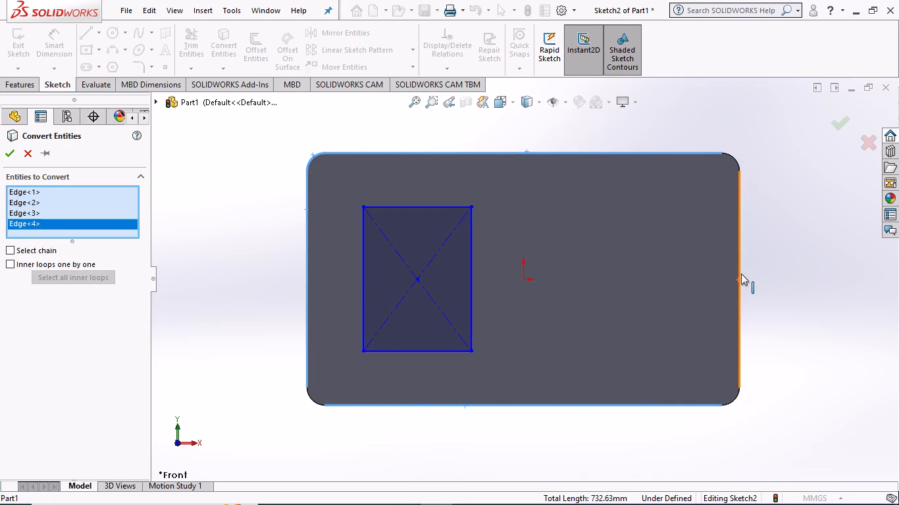
left_click(312, 399)
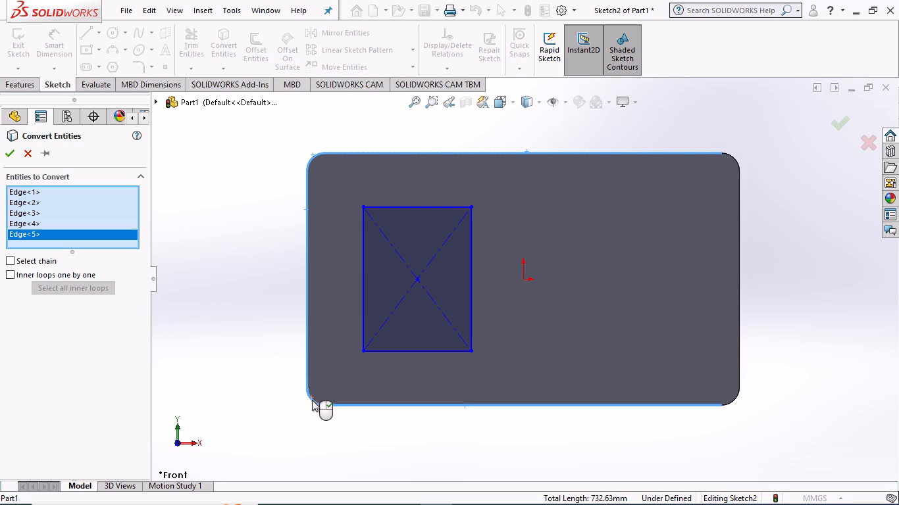
left_click(735, 400)
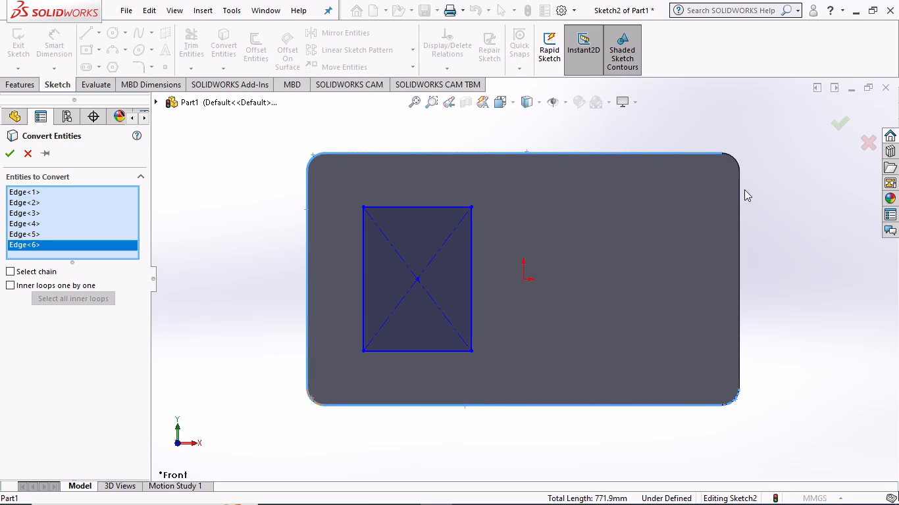
left_click(735, 160)
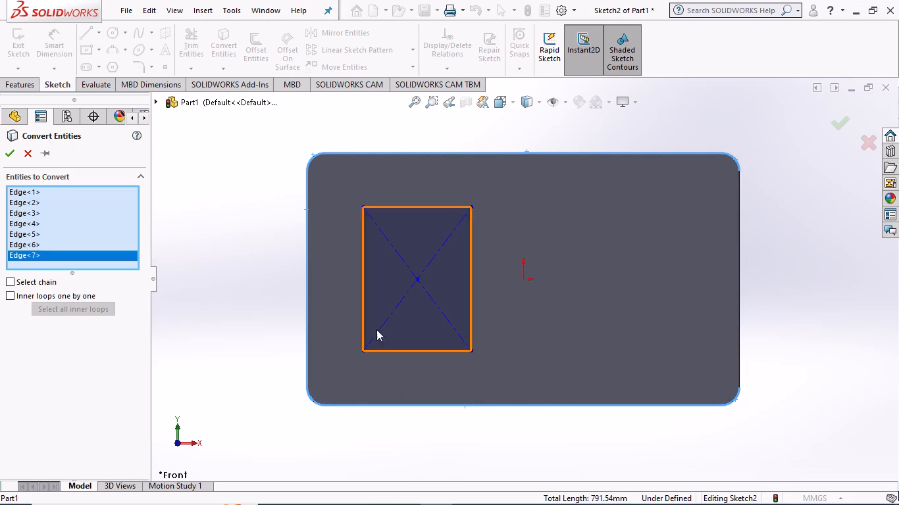
left_click(9, 152)
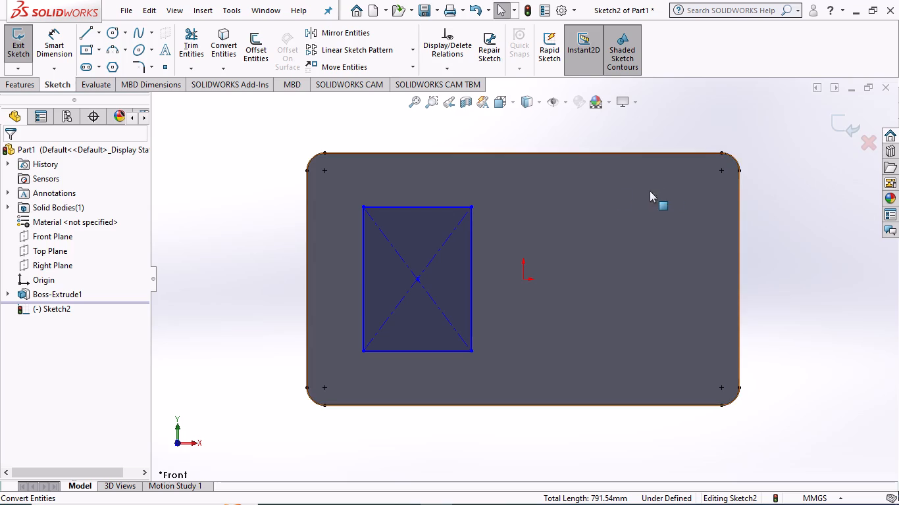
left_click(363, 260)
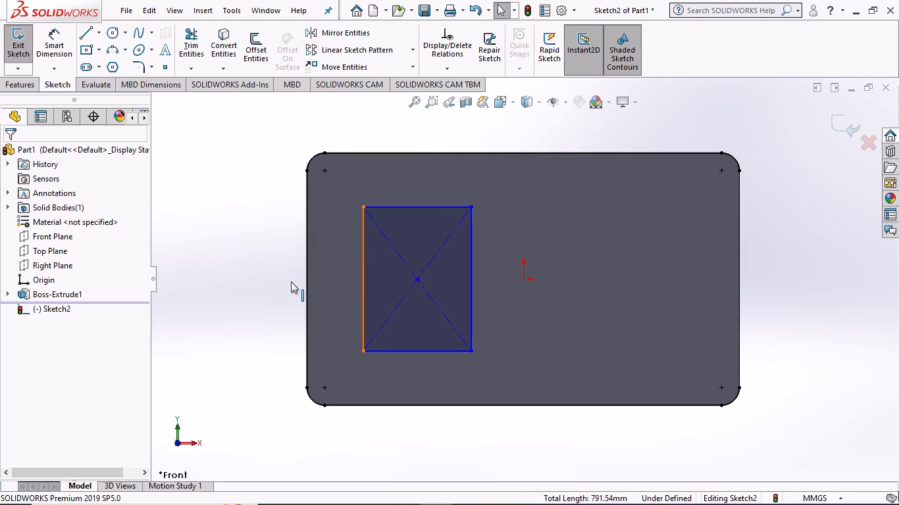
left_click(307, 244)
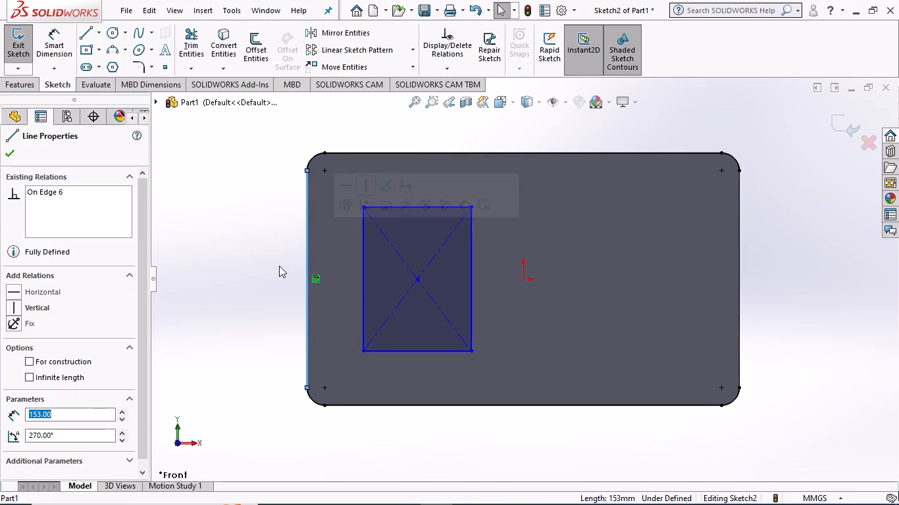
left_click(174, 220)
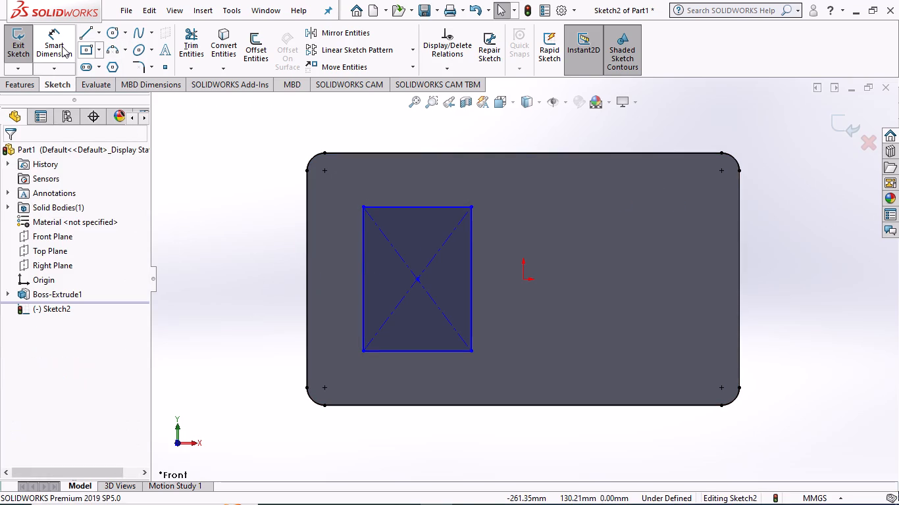
Dimension the inner rectangle's left side 35 mm from the plate's left edge.
left_click(62, 46)
left_click(363, 254)
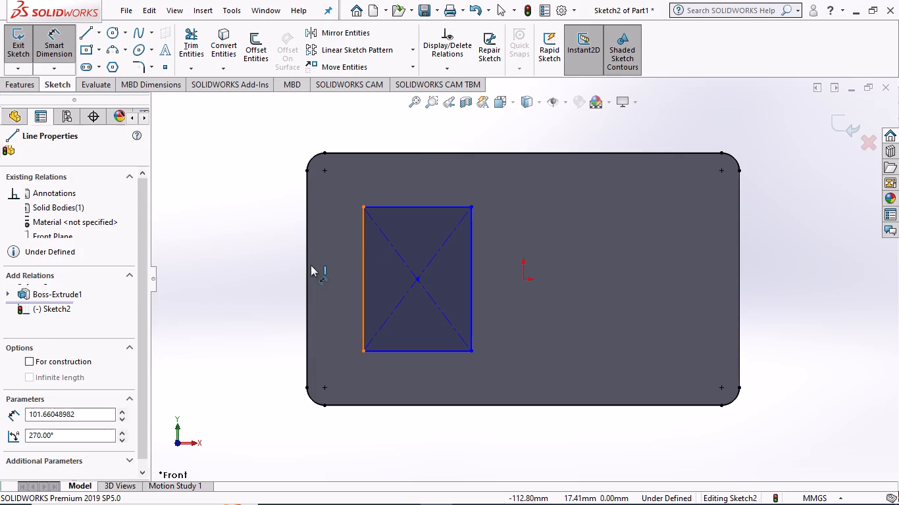
left_click(307, 262)
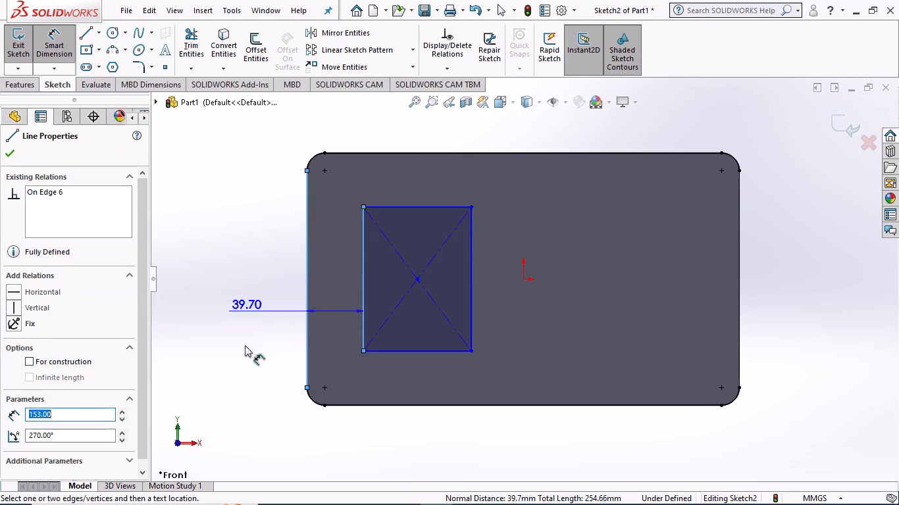
left_click(264, 434)
type("35")
key("Return")
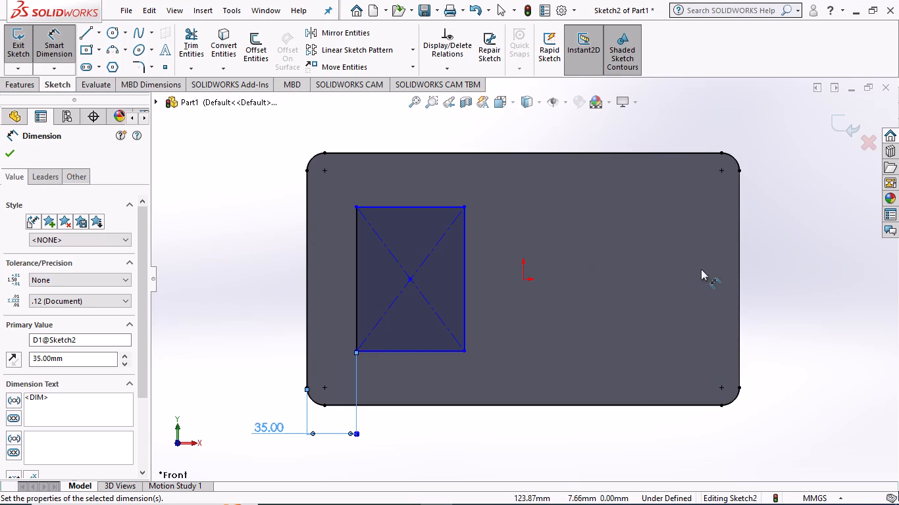
Dimension the inner rectangle to 140 mm high and 140 mm wide.
left_click(465, 289)
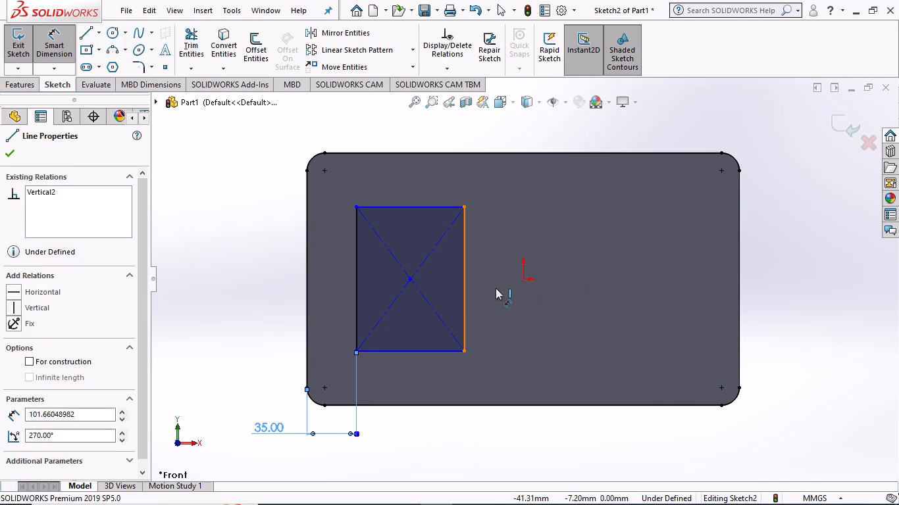
left_click(496, 288)
type("140")
key("Return")
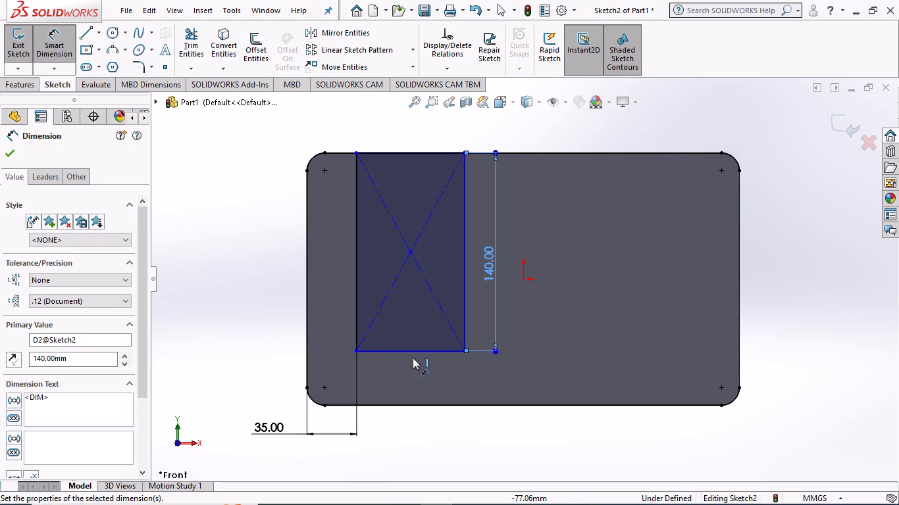
left_click(413, 352)
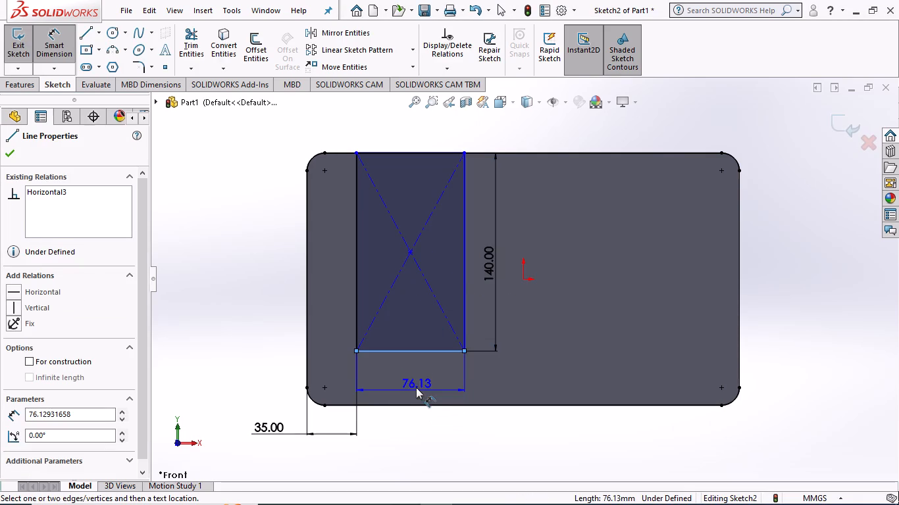
left_click(416, 387)
type("140")
key("Return")
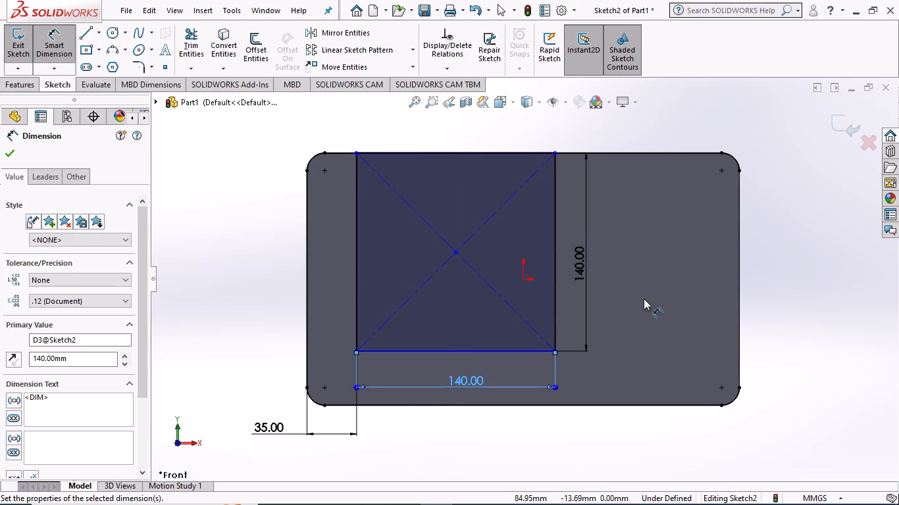
key("Escape")
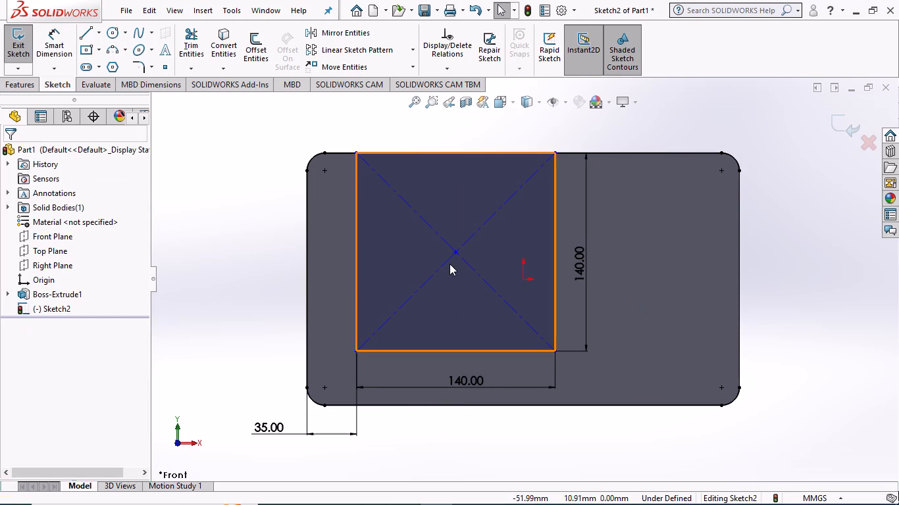
Add a horizontal relation between the 140 mm square's center point and the sketch origin.
left_click(455, 252, "ctrl")
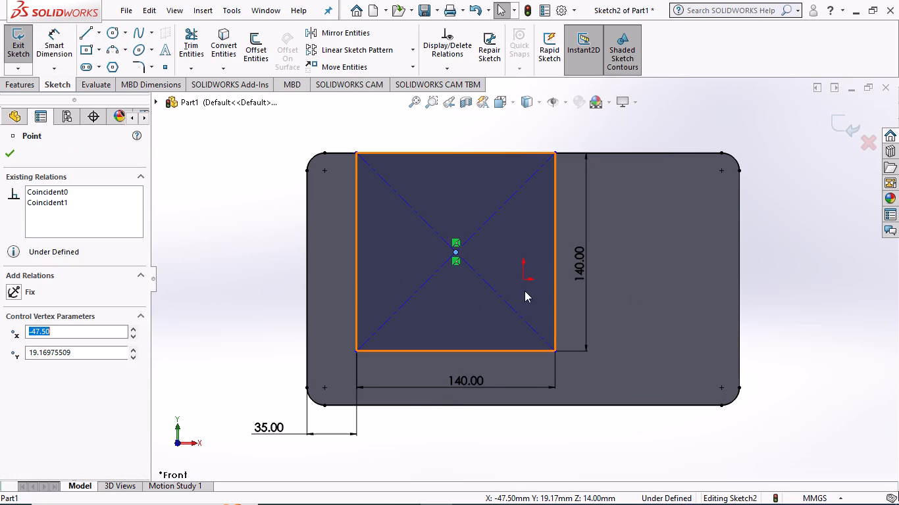
left_click(523, 279, "ctrl")
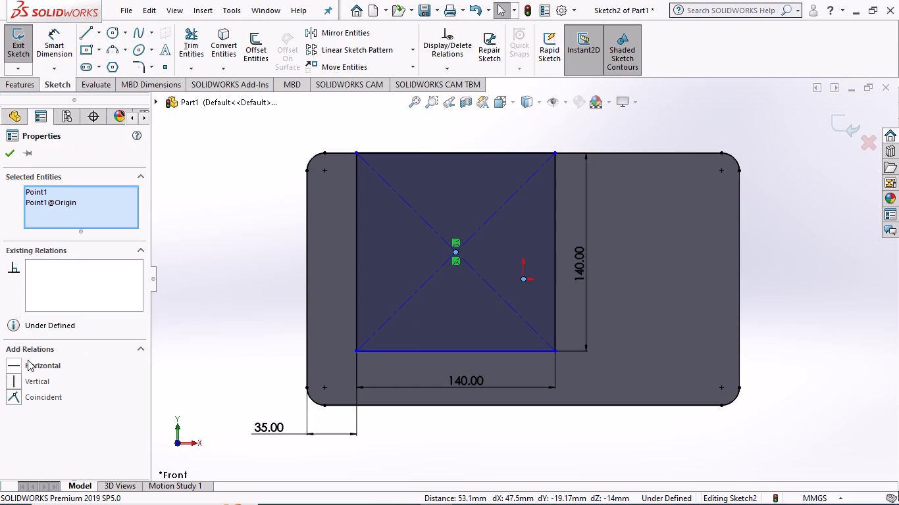
left_click(35, 362)
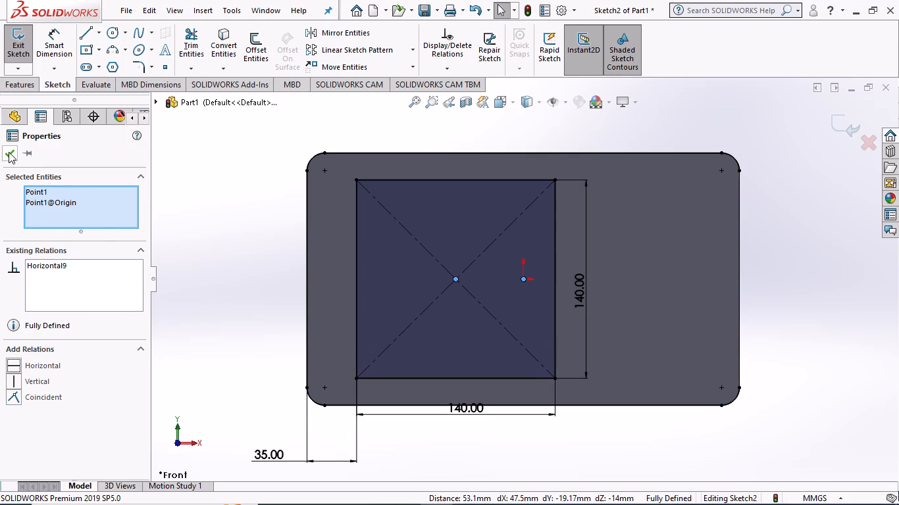
left_click(9, 152)
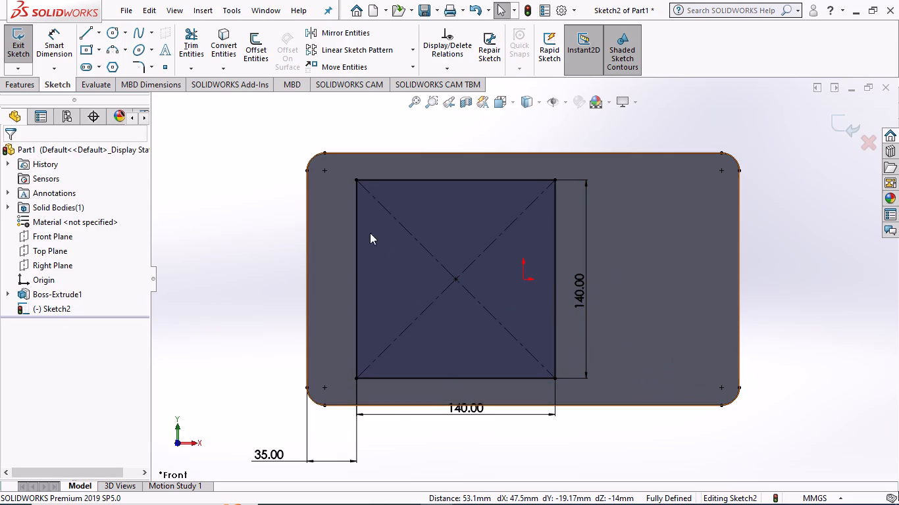
Round all four corners of the 140 mm square with 5 mm sketch fillets.
left_click(139, 67)
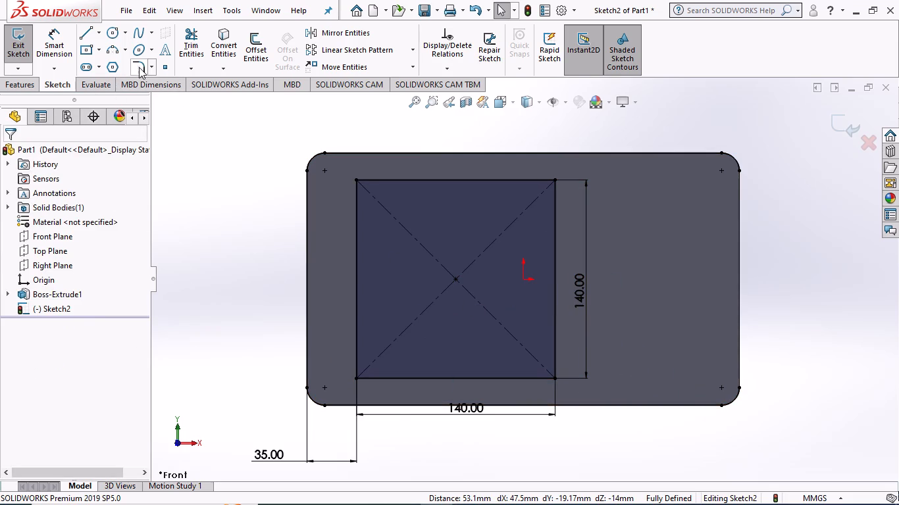
left_click(354, 178)
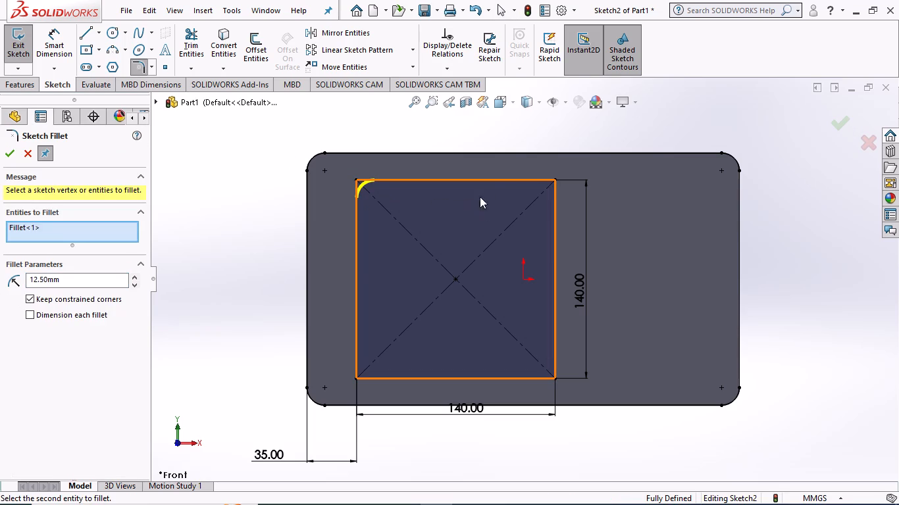
left_click(555, 178)
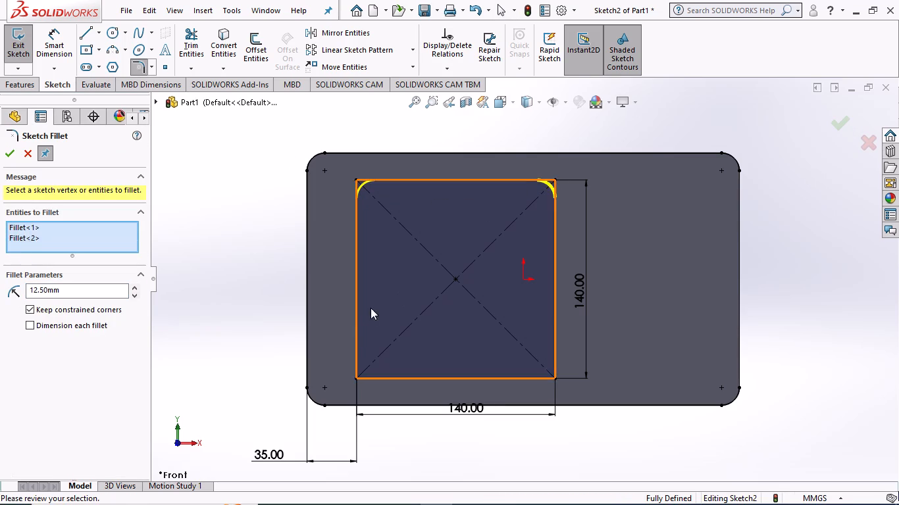
left_click(357, 378)
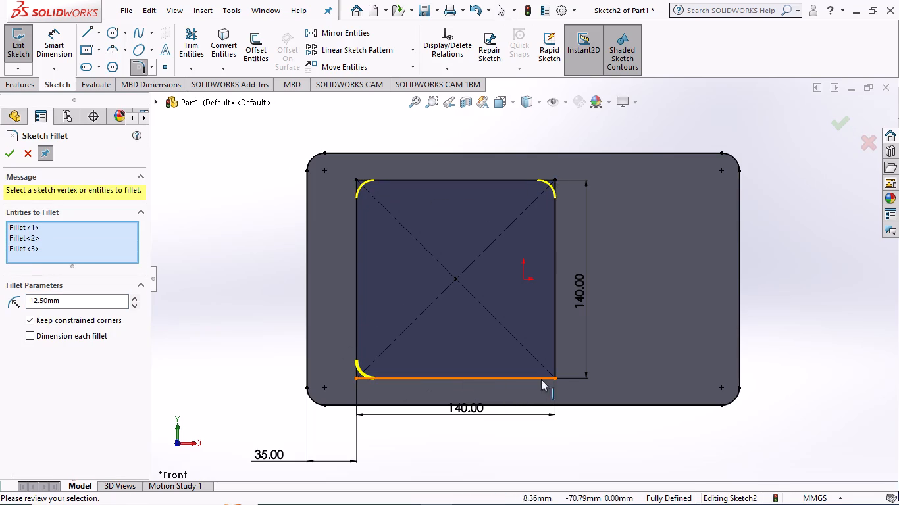
left_click(553, 377)
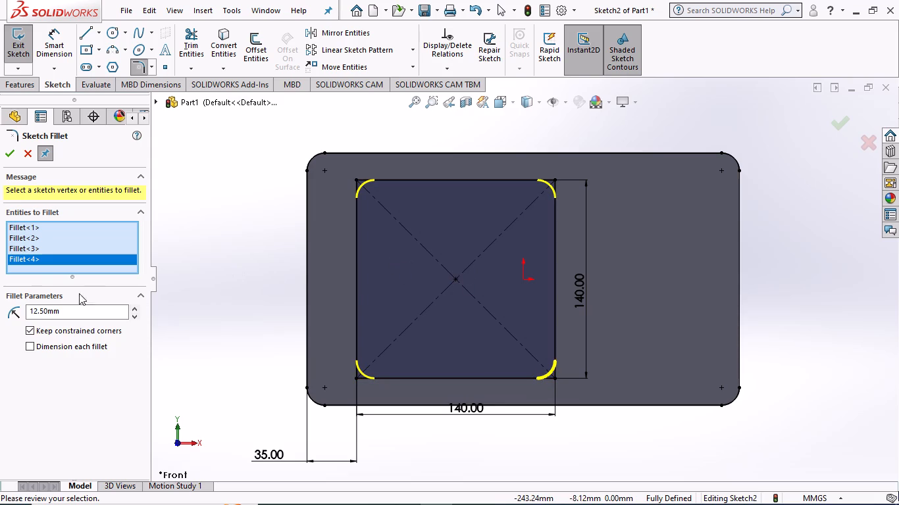
double_click(69, 314)
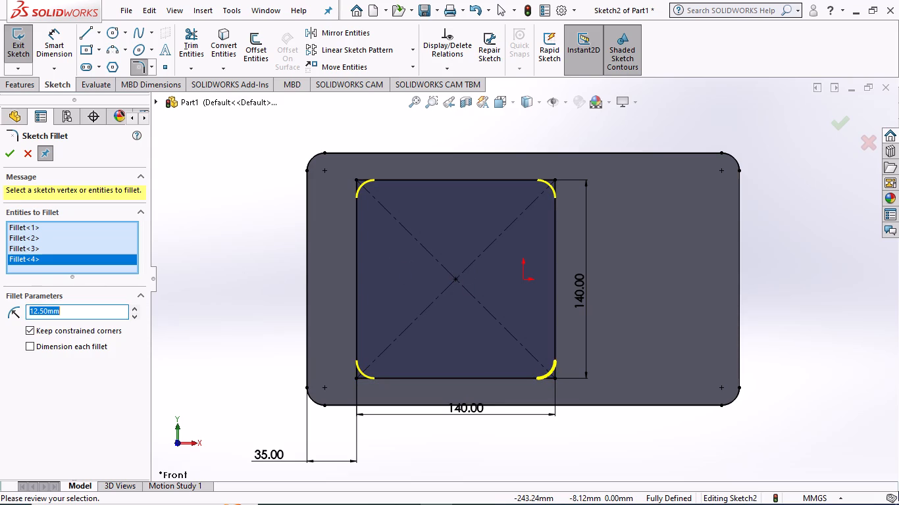
key("5")
key("Return")
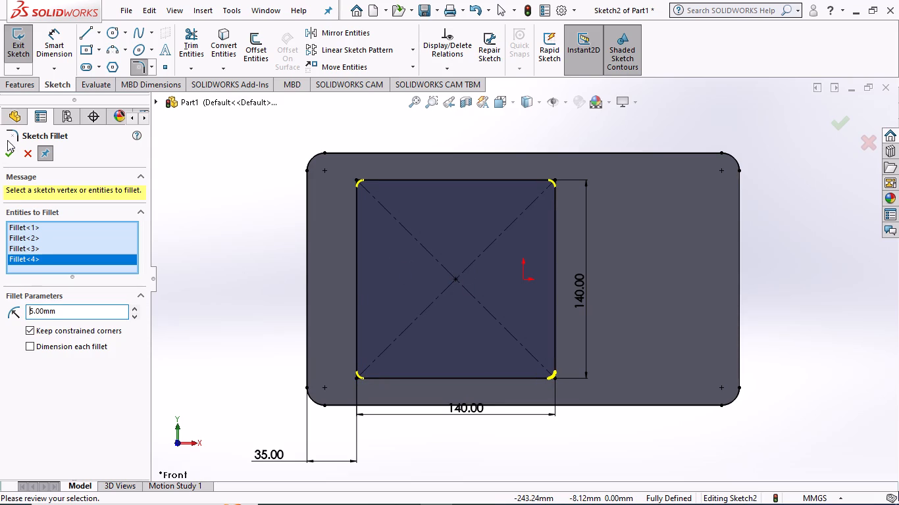
left_click(7, 148)
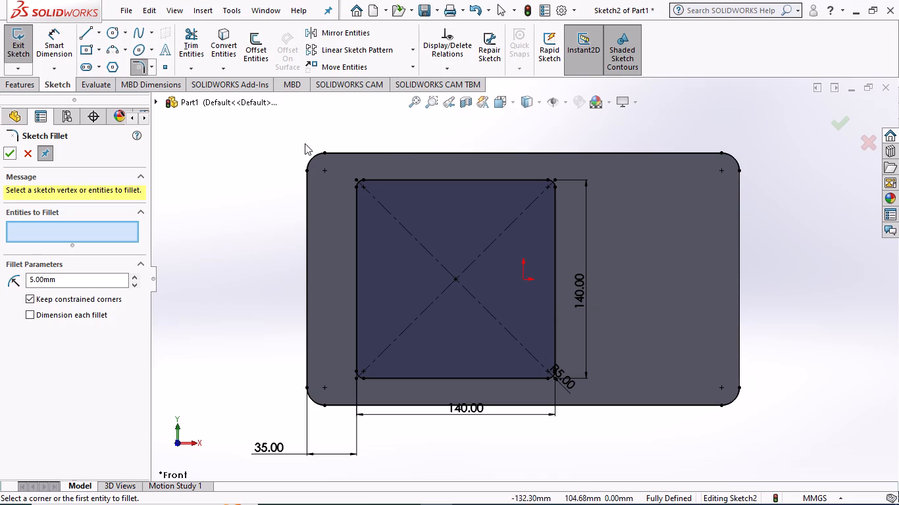
left_click(5, 151)
Sketch a circle about 19 mm in diameter inside the square, near its upper-left corner.
left_click(111, 31)
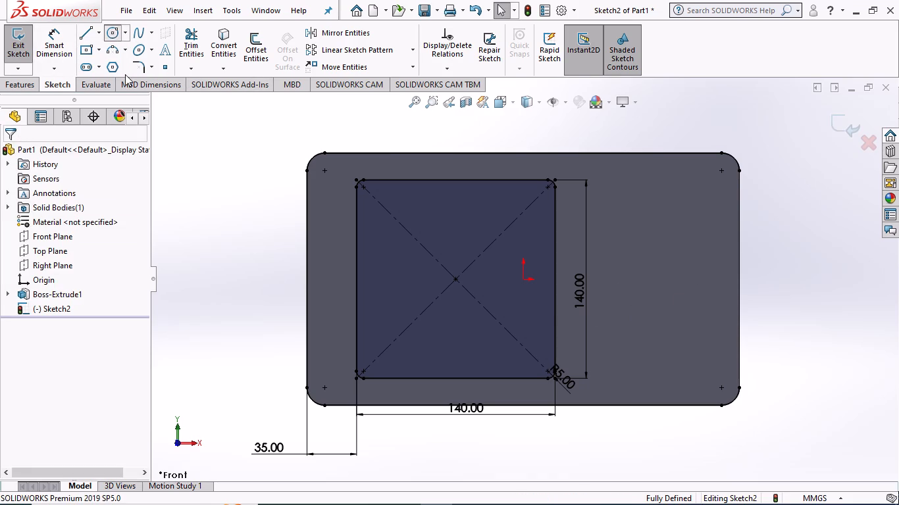
left_click(390, 203)
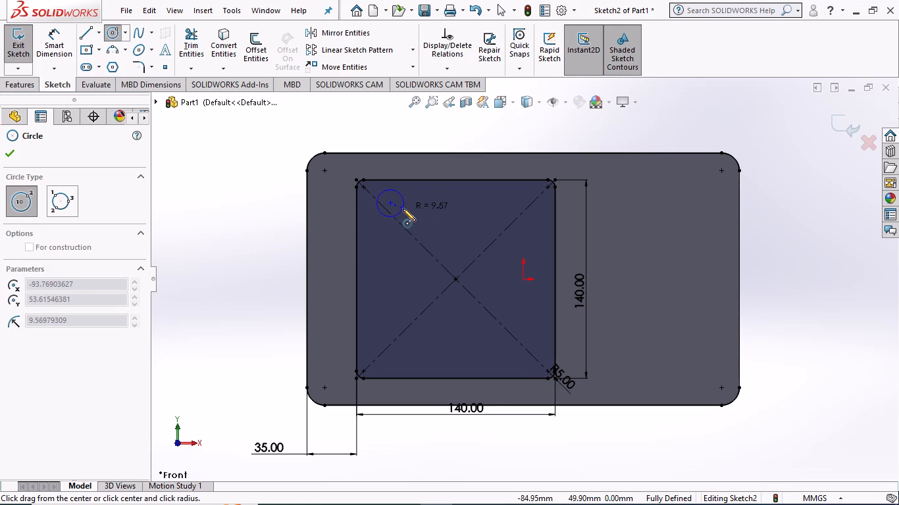
left_click(403, 208)
key("Escape")
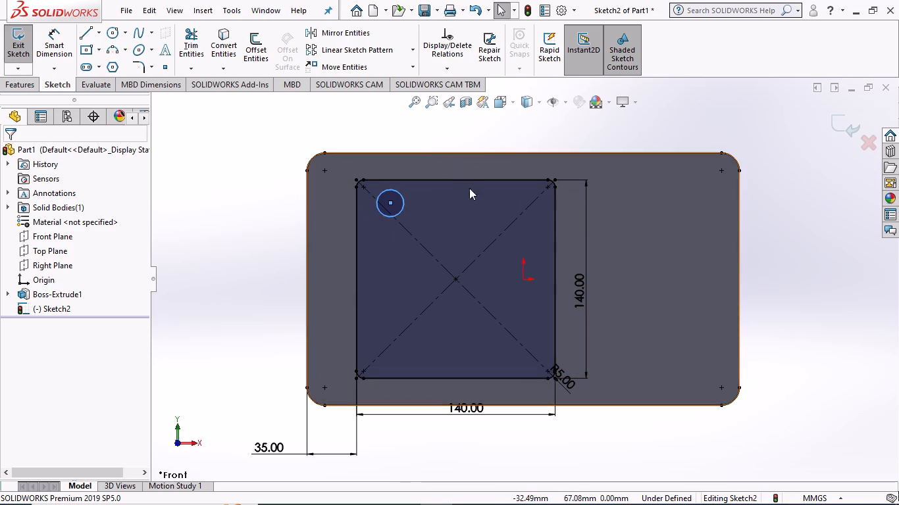
Dimension the circle's diameter to 10 mm.
left_click(65, 43)
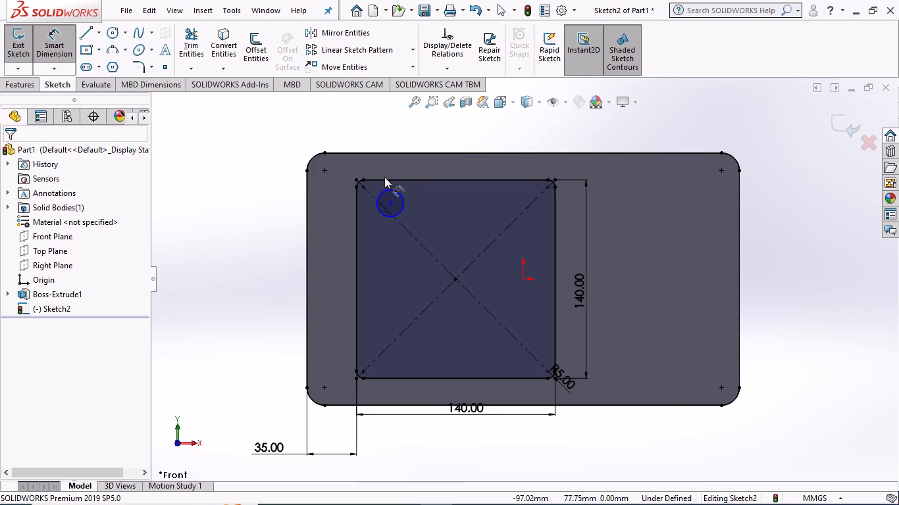
left_click(404, 199)
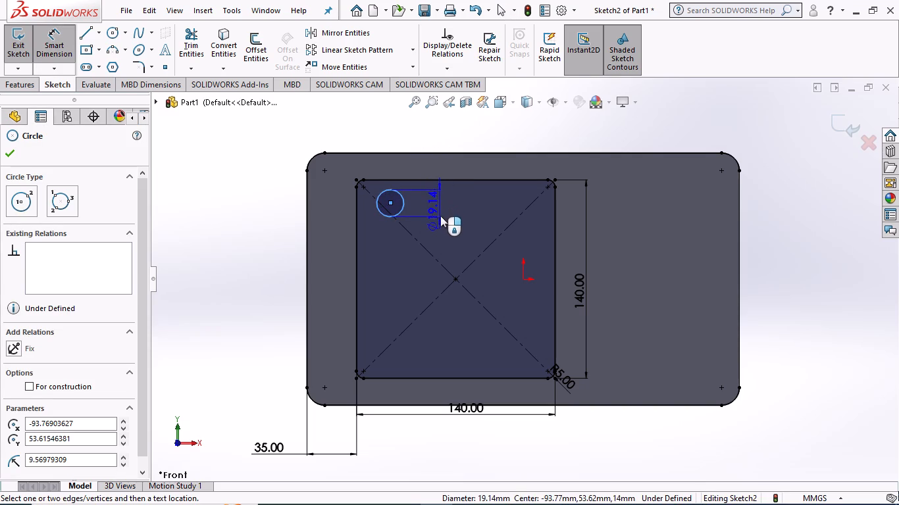
left_click(443, 220)
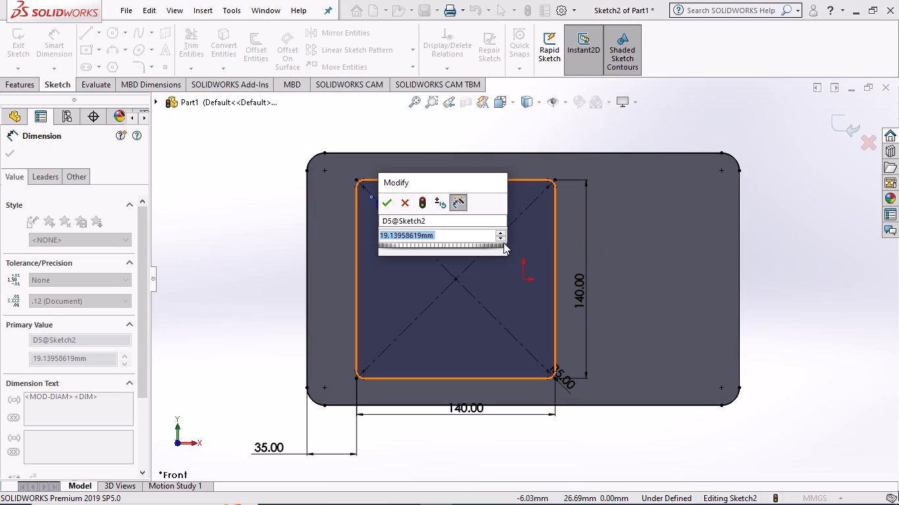
type("10")
key("Return")
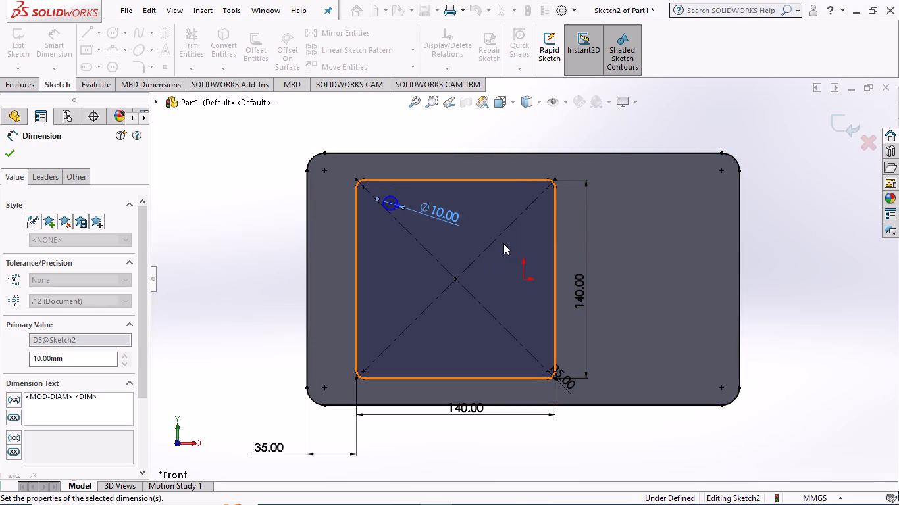
Dimension the circle's center 50 mm horizontally from the square's center point.
scroll(407, 212, "down", 3)
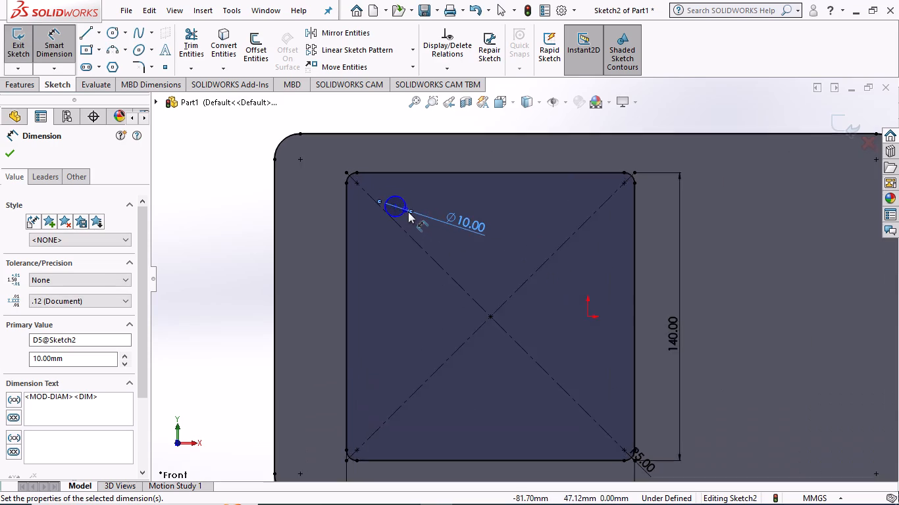
scroll(409, 214, "up", 2)
scroll(448, 237, "down", 7)
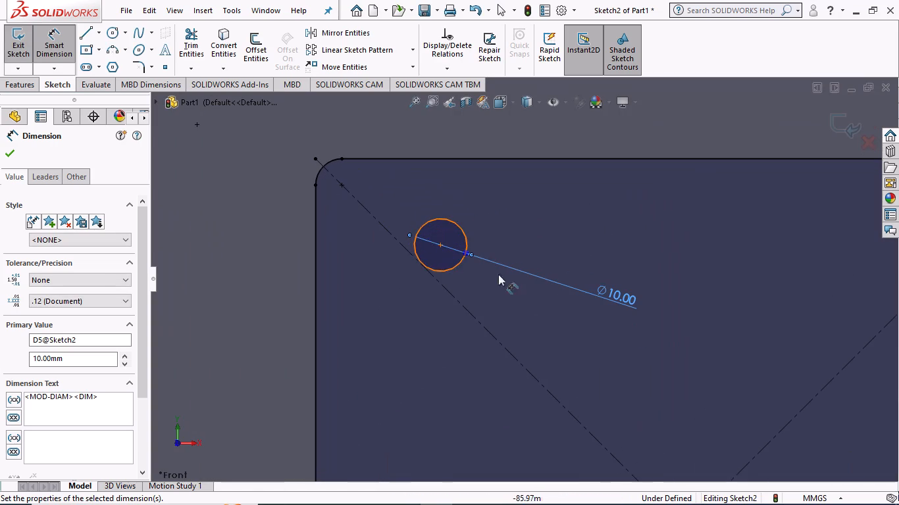
scroll(507, 287, "up", 6)
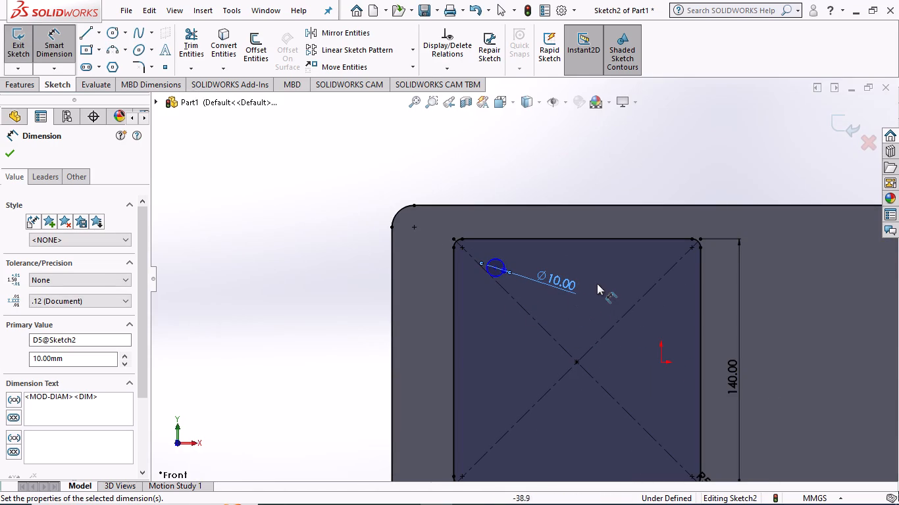
left_click(495, 268)
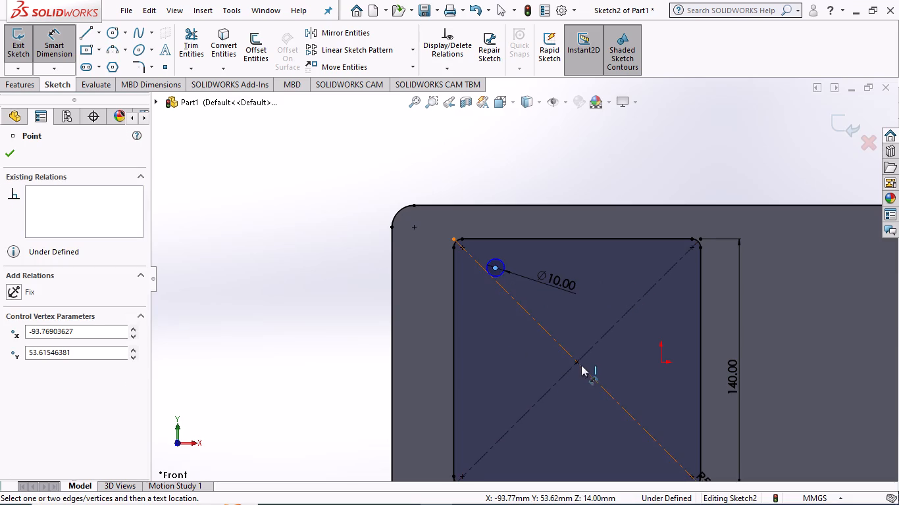
left_click(576, 360)
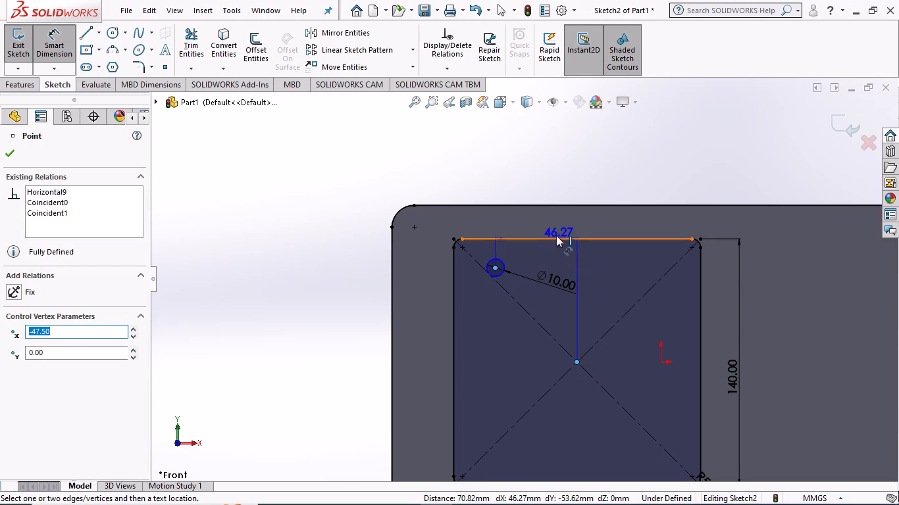
left_click(548, 227)
type("50")
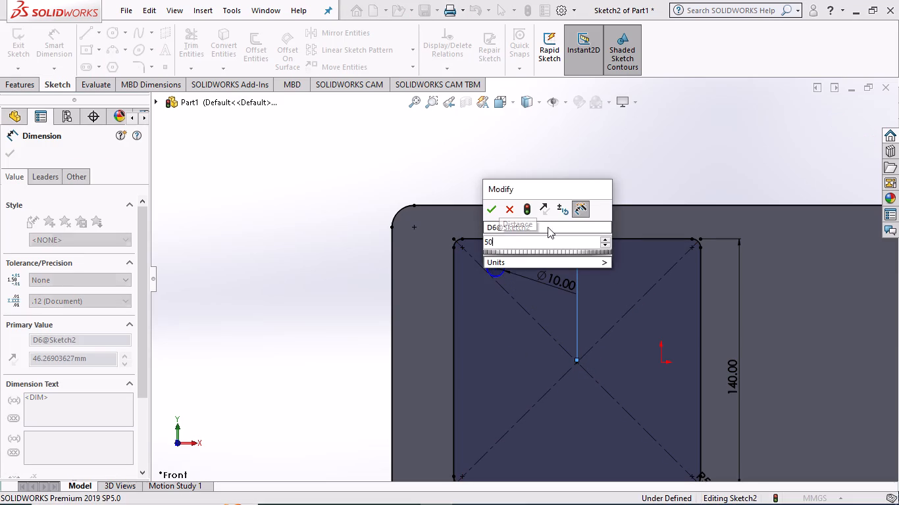
key("Return")
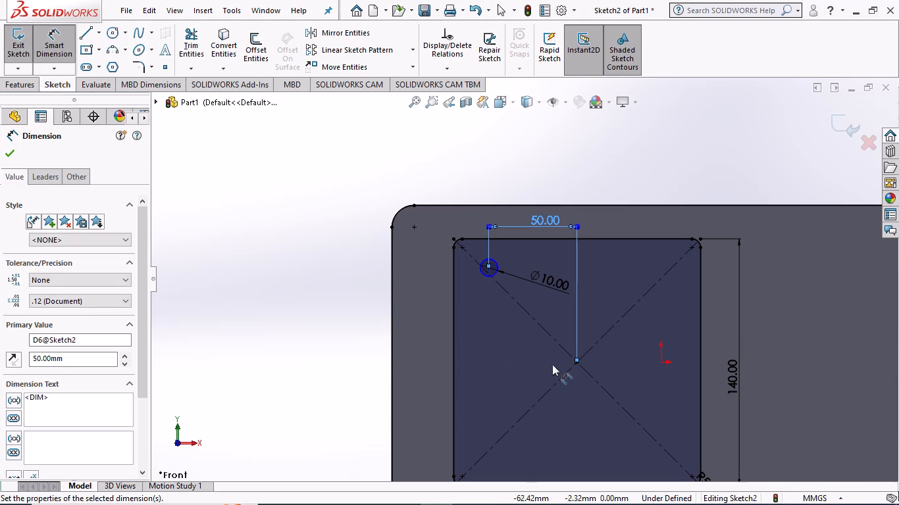
left_click(6, 152)
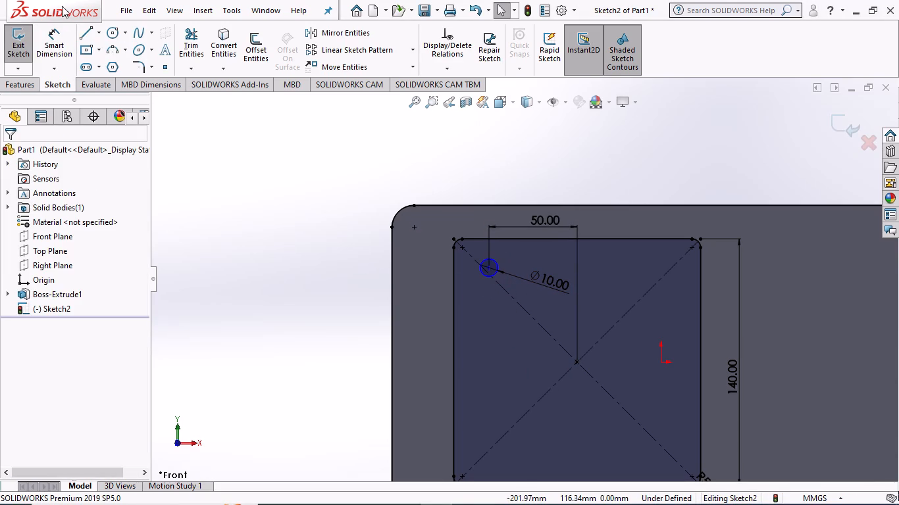
Dimension the circle's center 50 mm vertically from the square's center point.
left_click(55, 36)
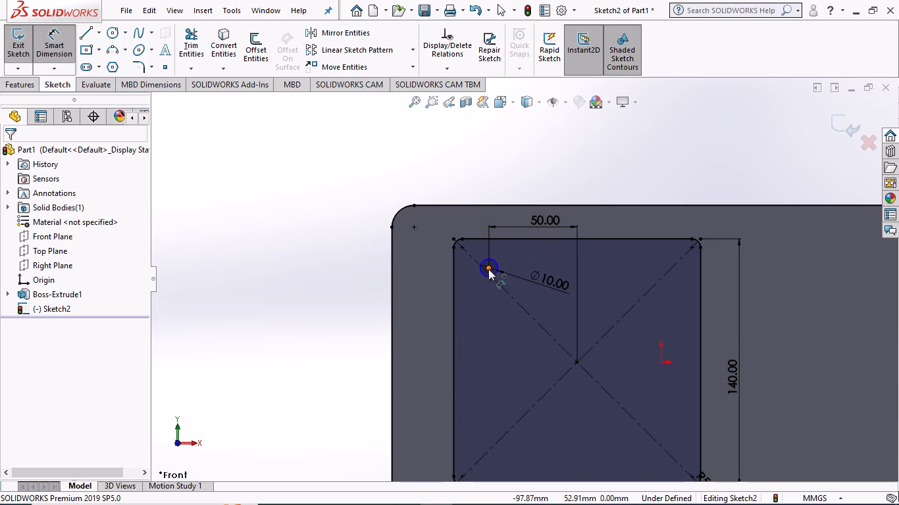
left_click(489, 267)
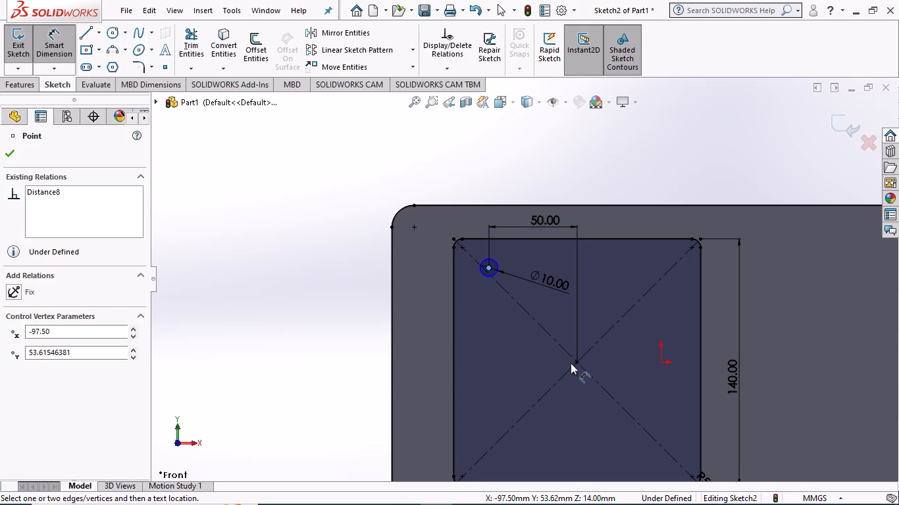
left_click(575, 361)
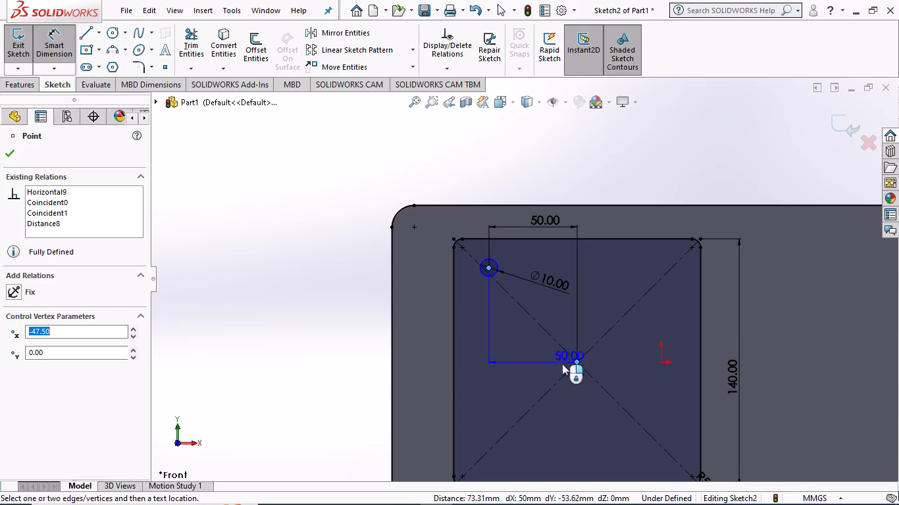
left_click(426, 333)
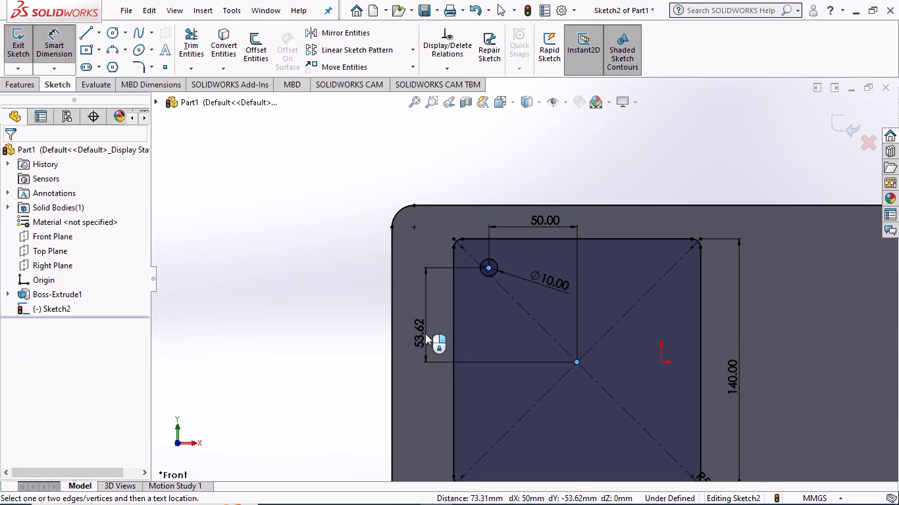
type("50")
key("Return")
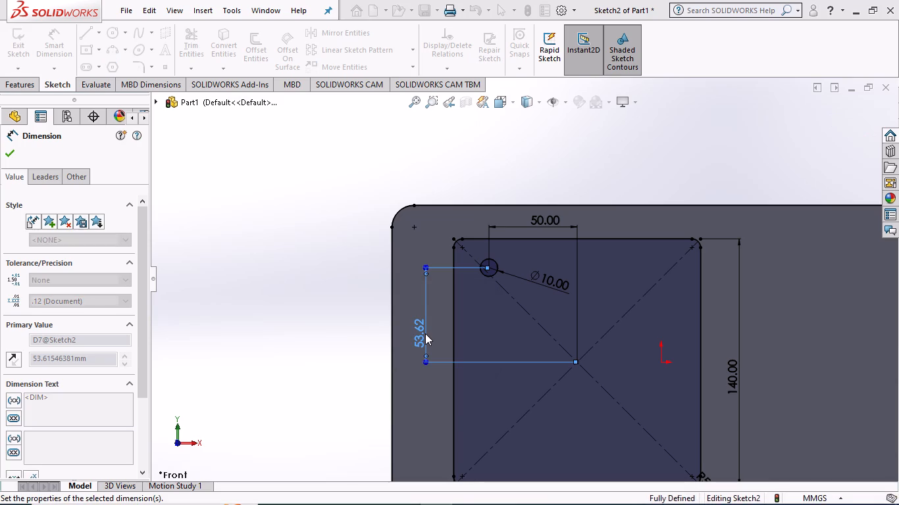
left_click(7, 153)
Sketch a vertical centerline about 147 mm long through the square's center point, starting above the plate's top edge.
scroll(602, 339, "up", 3)
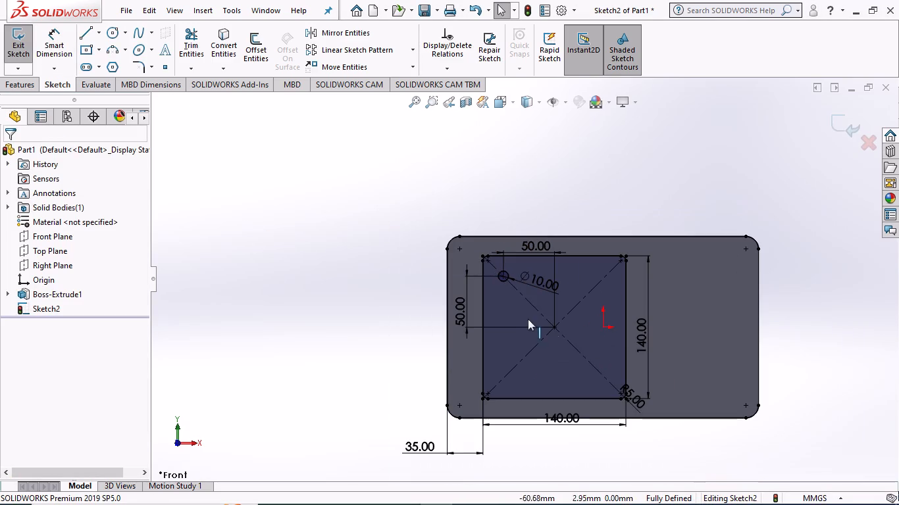
scroll(529, 318, "down", 2)
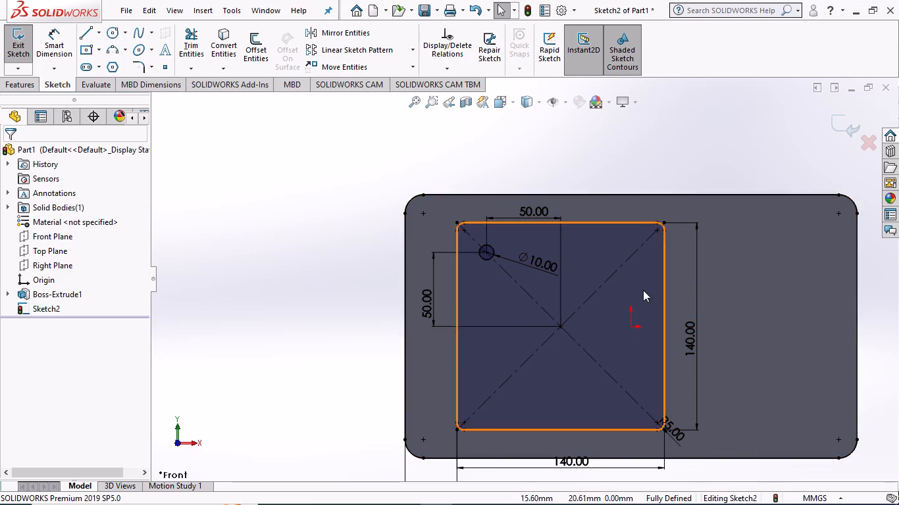
left_click(98, 32)
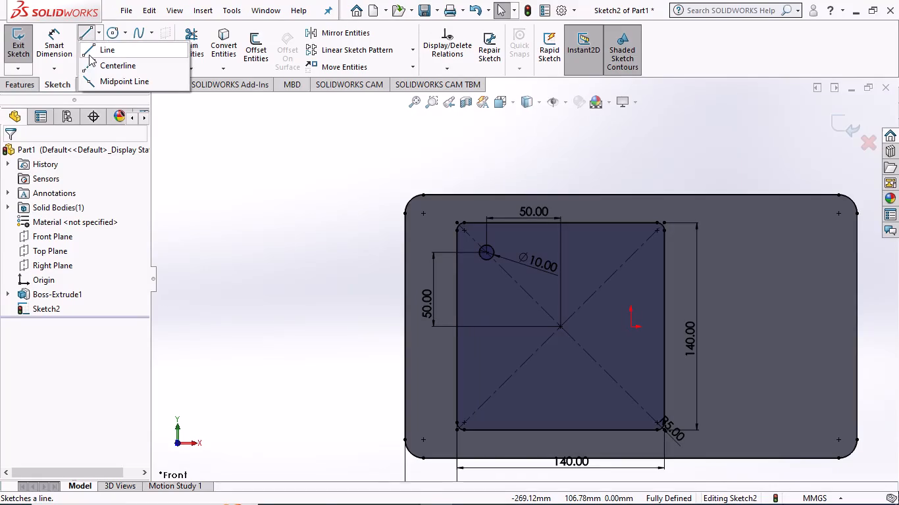
left_click(107, 66)
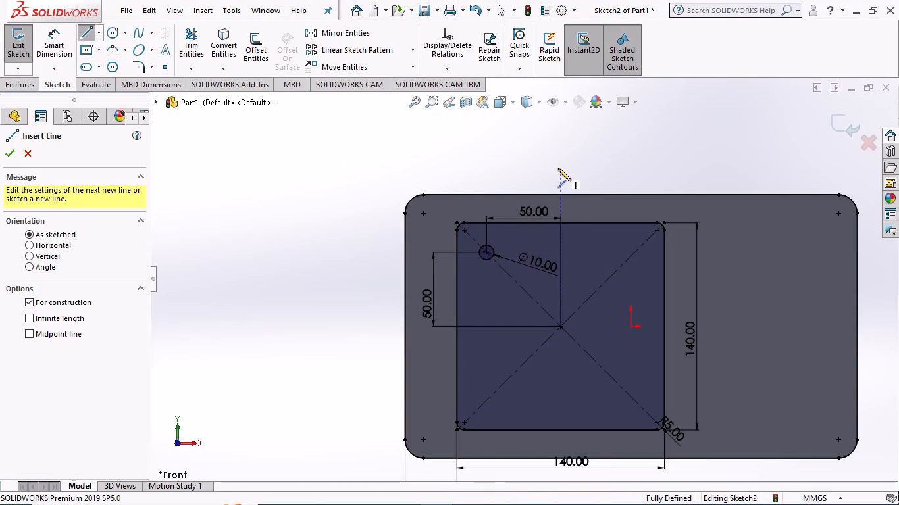
left_click_drag(558, 168, 561, 183)
left_click(563, 385)
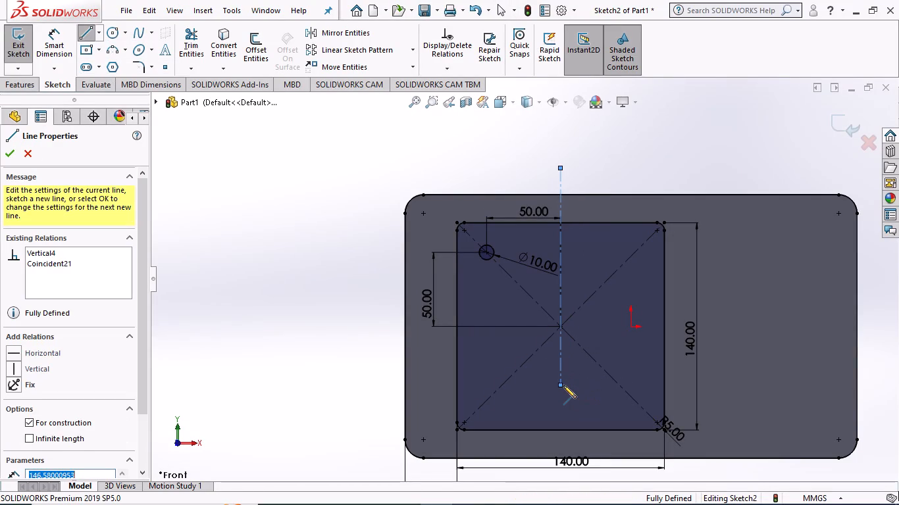
key("Escape")
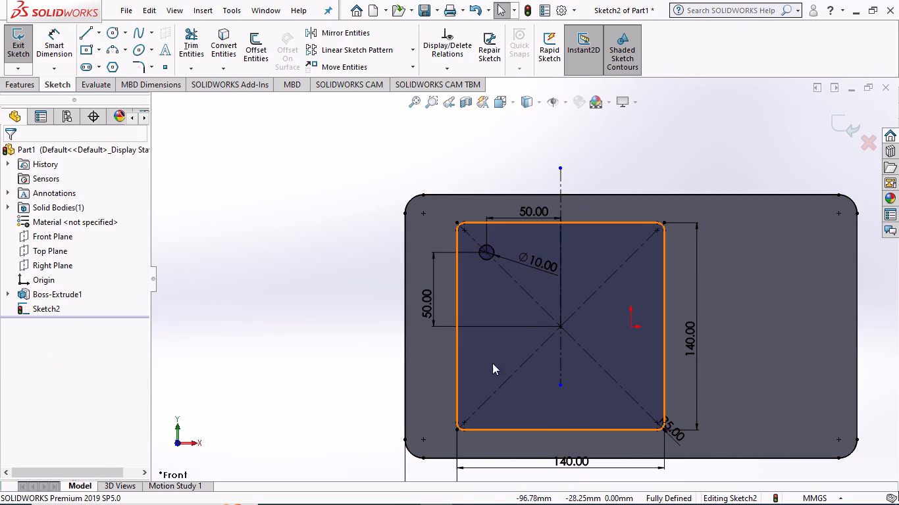
Sketch a horizontal centerline about 158 mm long through the square's center point, starting between the plate's and square's left edges.
left_click(97, 32)
left_click(103, 64)
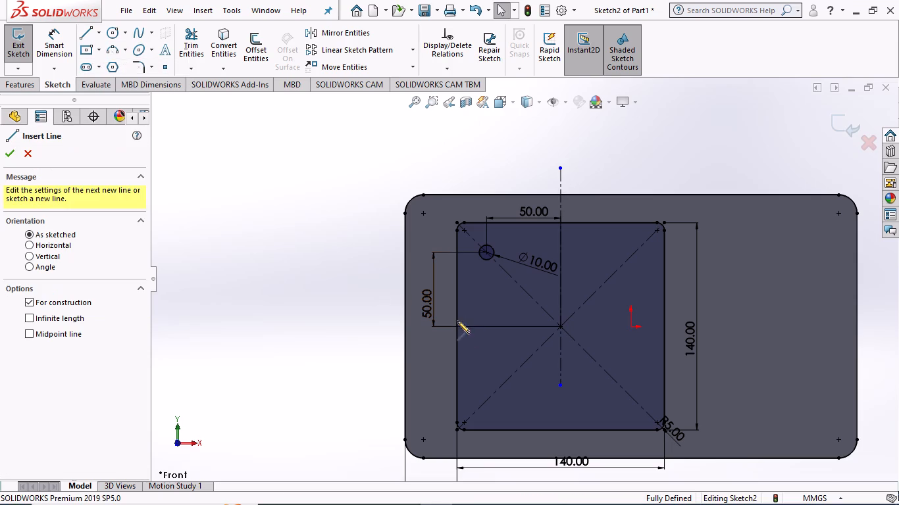
left_click(423, 325)
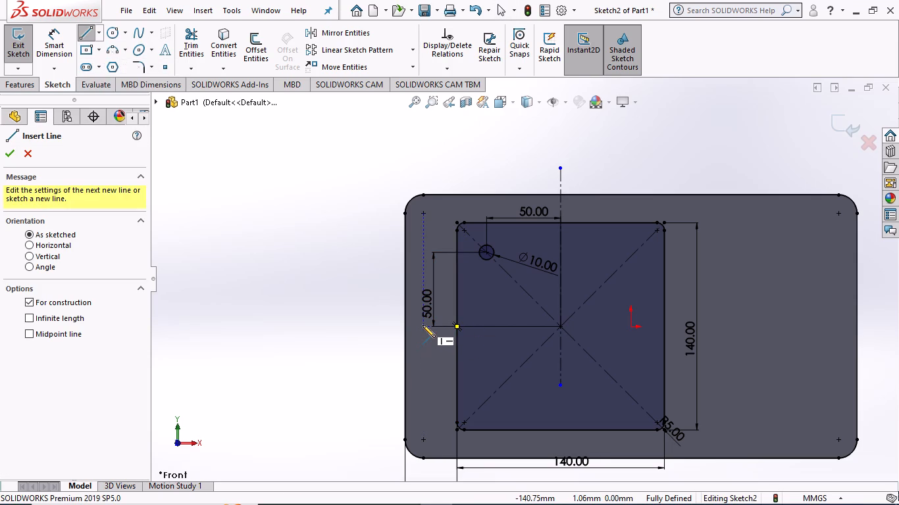
left_click(656, 325)
key("Escape")
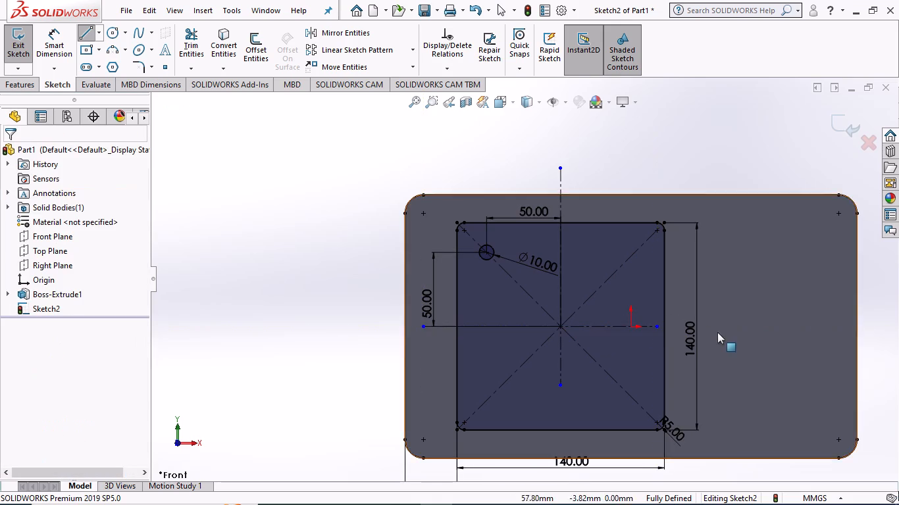
Mirror the 10 mm circle about the vertical centerline, keeping the original.
left_click(358, 30)
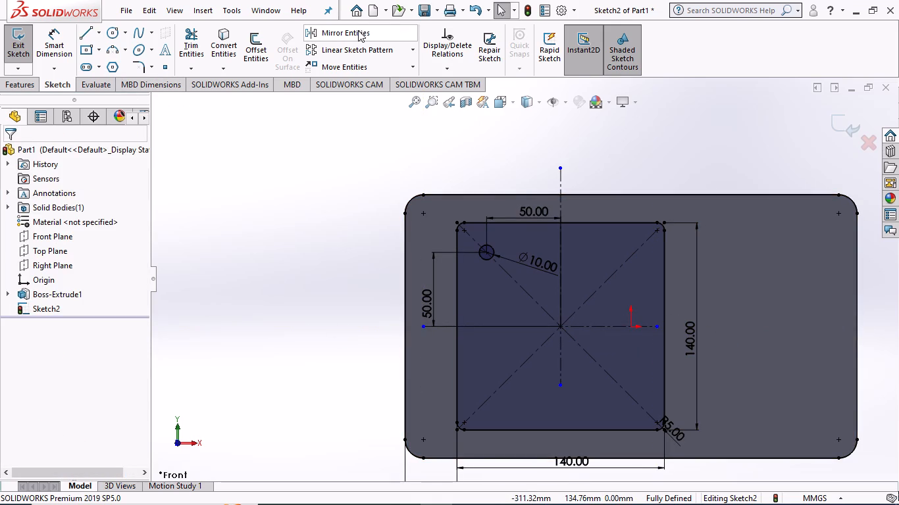
left_click(485, 259)
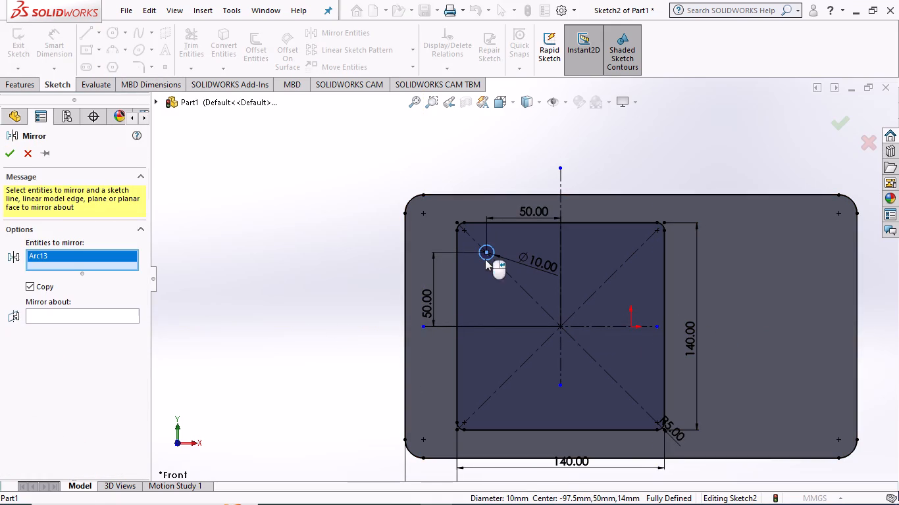
left_click(79, 315)
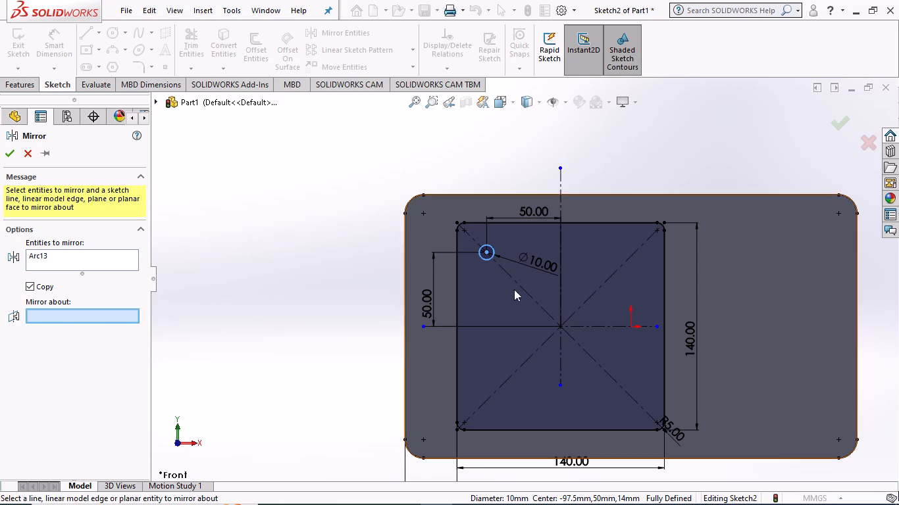
left_click(559, 240)
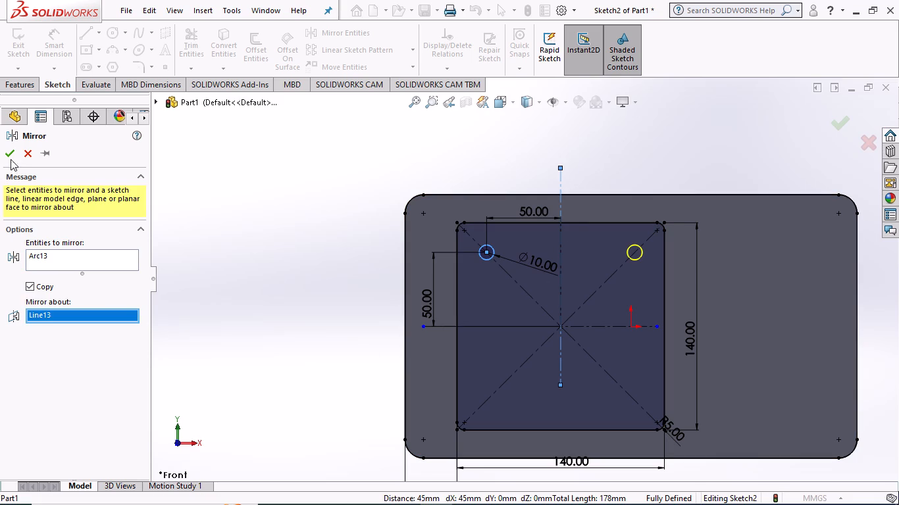
left_click(13, 152)
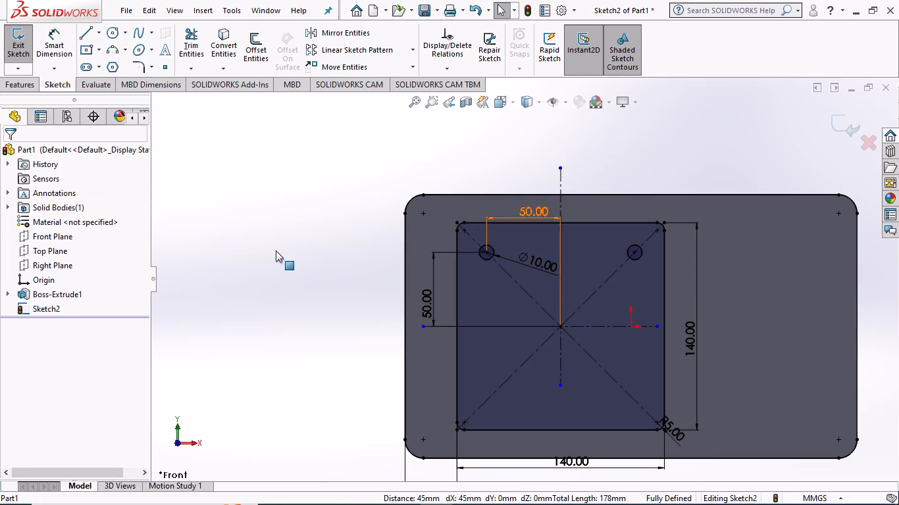
Mirror the two upper 10 mm circles about the horizontal centerline, keeping the originals.
left_click(338, 30)
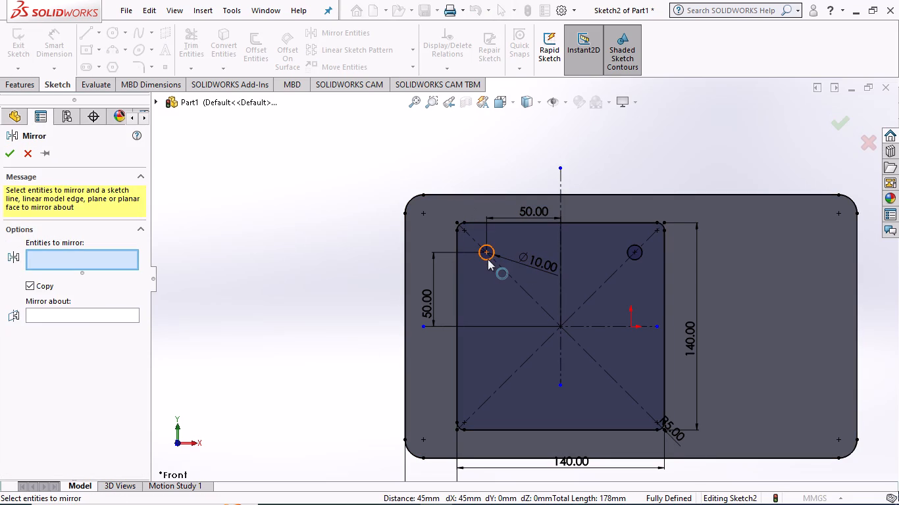
left_click(486, 259)
left_click(641, 258)
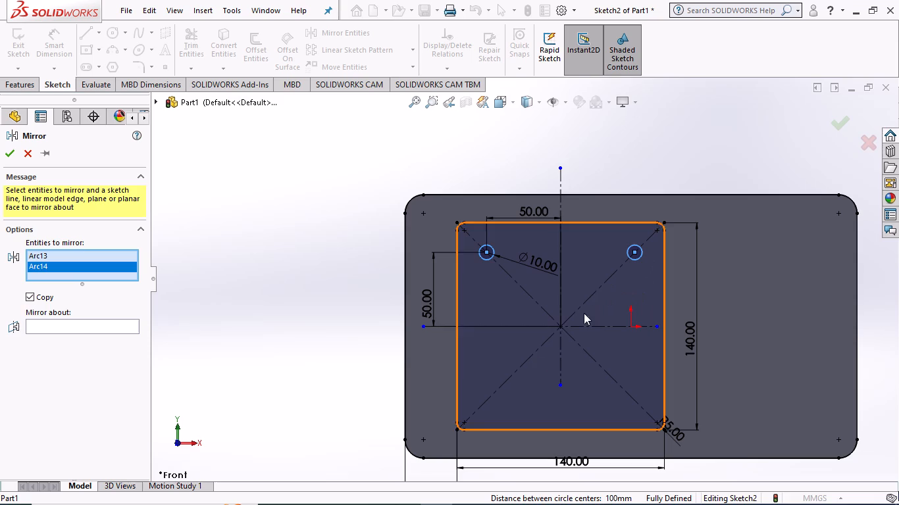
left_click(105, 322)
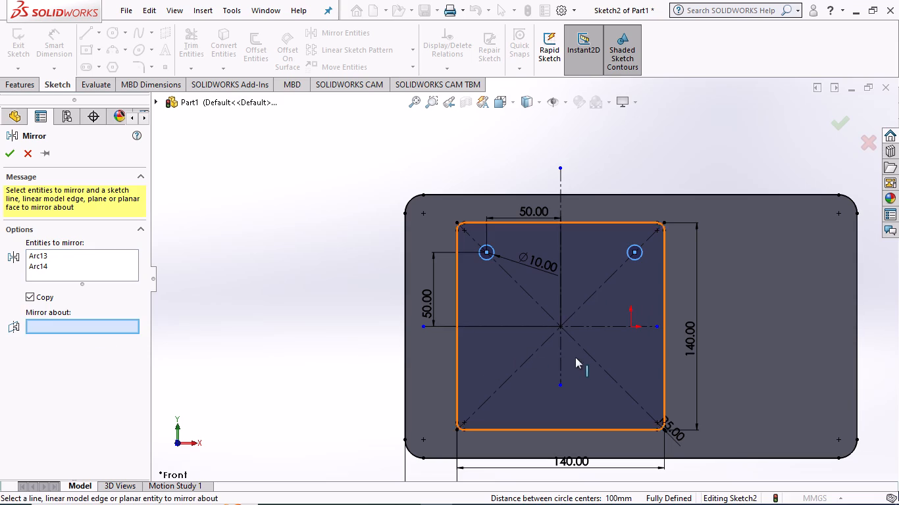
left_click(611, 325)
left_click(9, 155)
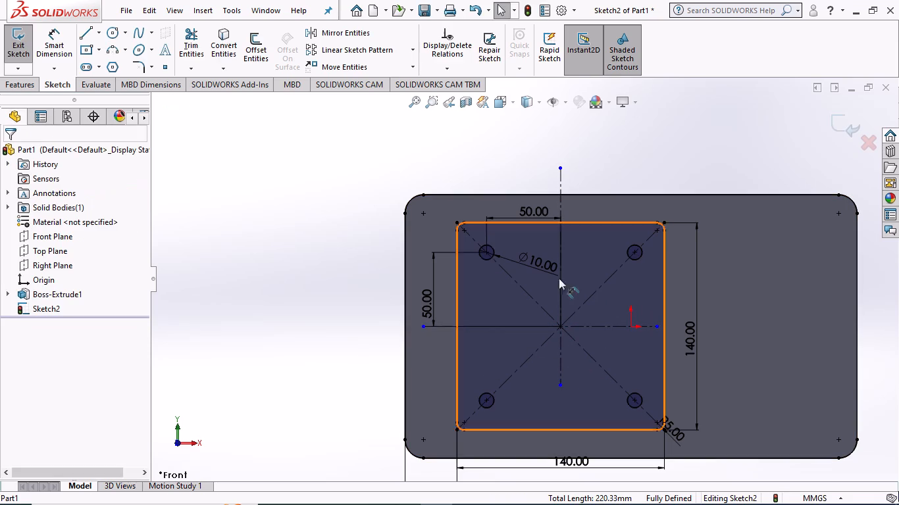
Reposition the circle's vertical 50 mm dimension inside the square, close to the upper-left circle.
scroll(528, 337, "up", 2)
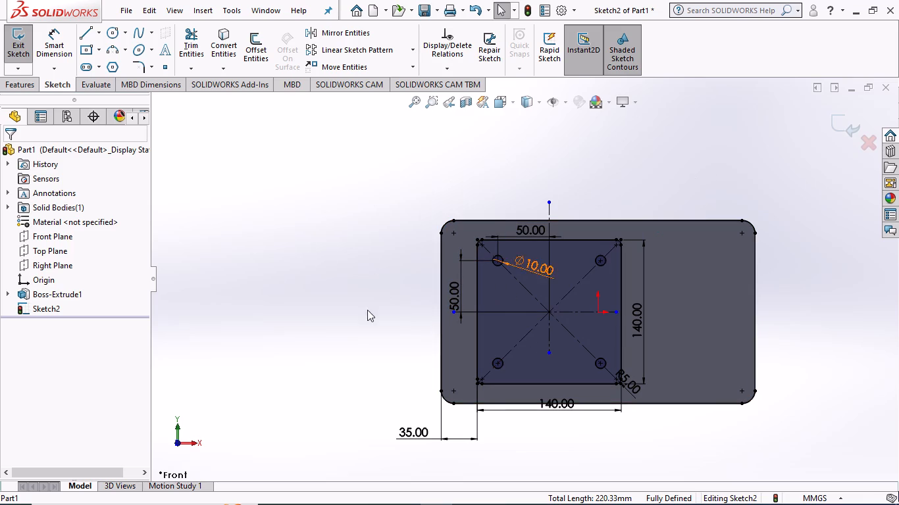
left_click_drag(453, 291, 473, 292)
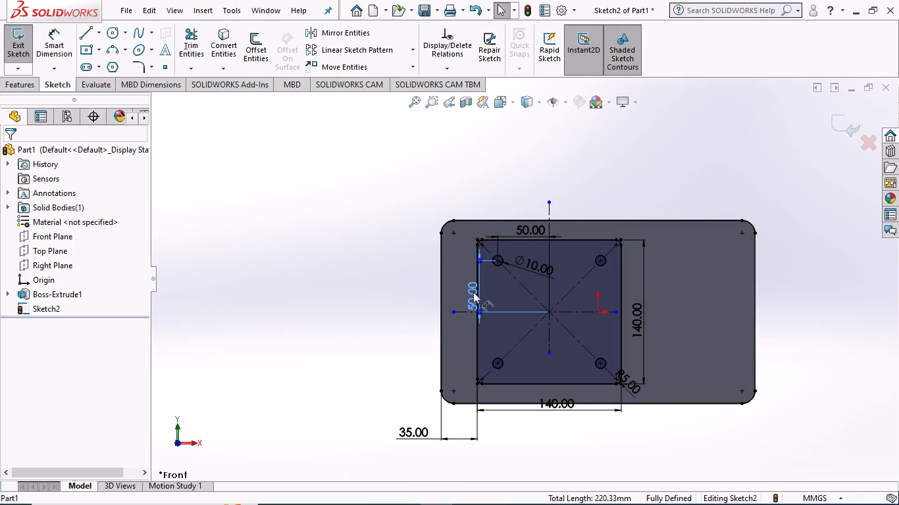
left_click_drag(473, 292, 483, 293)
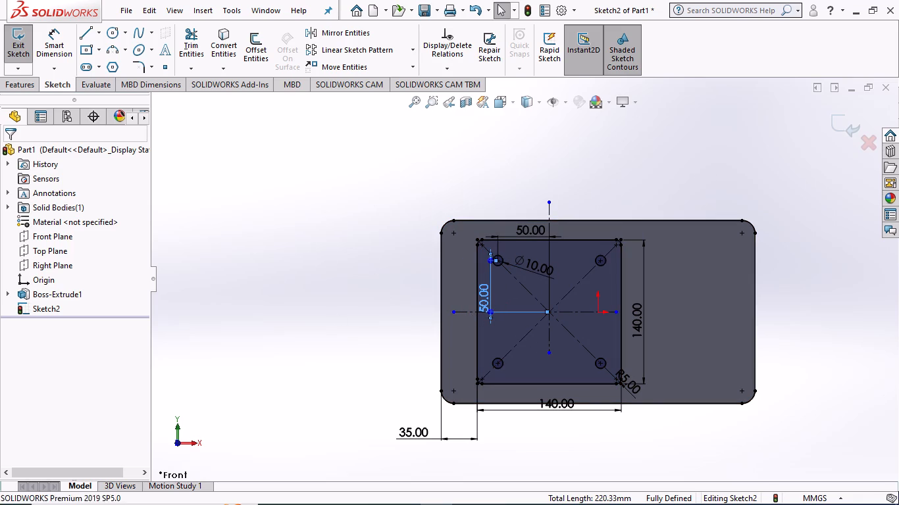
left_click(9, 152)
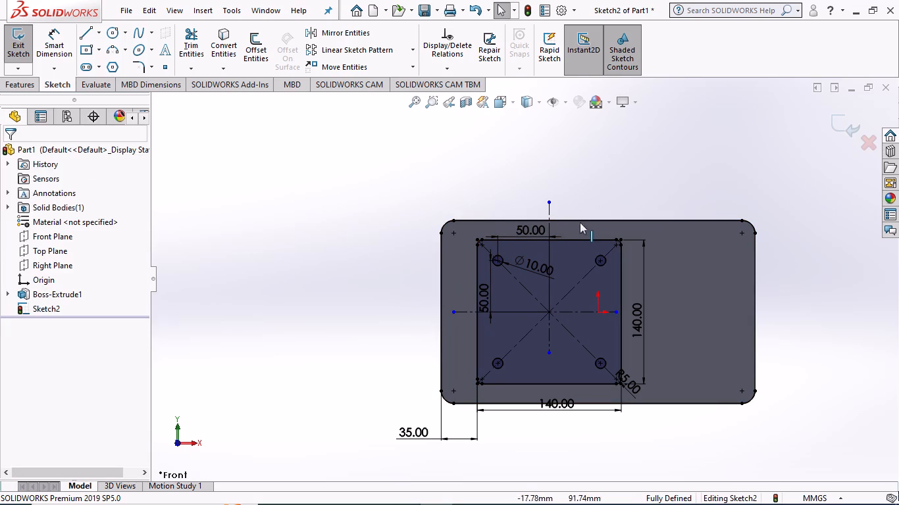
Sketch two horizontal lines, each about 16 mm long and about 13 mm apart, inward from the upper part of the plate's left edge.
left_click(84, 32)
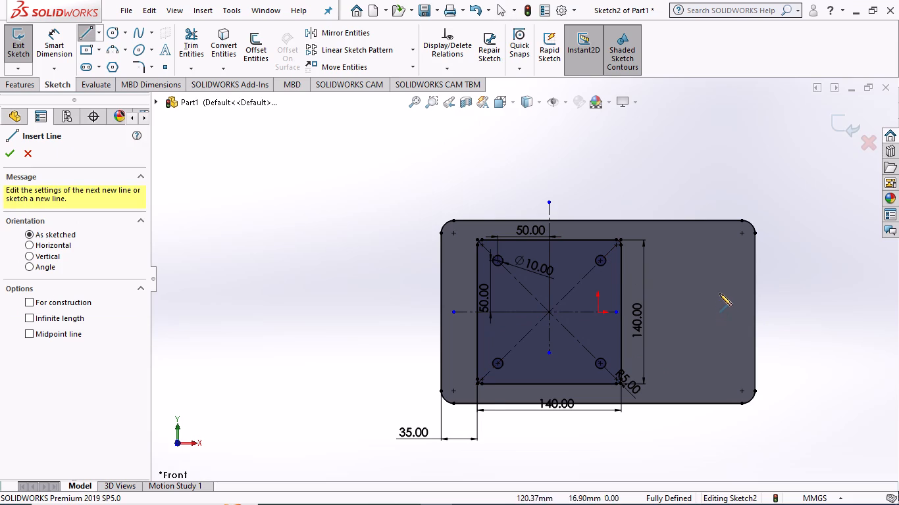
scroll(457, 278, "down", 5)
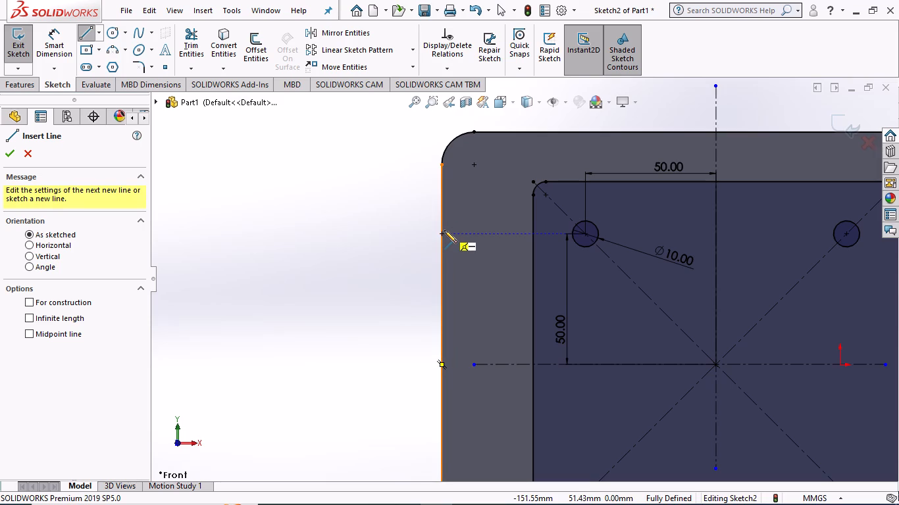
left_click(440, 222)
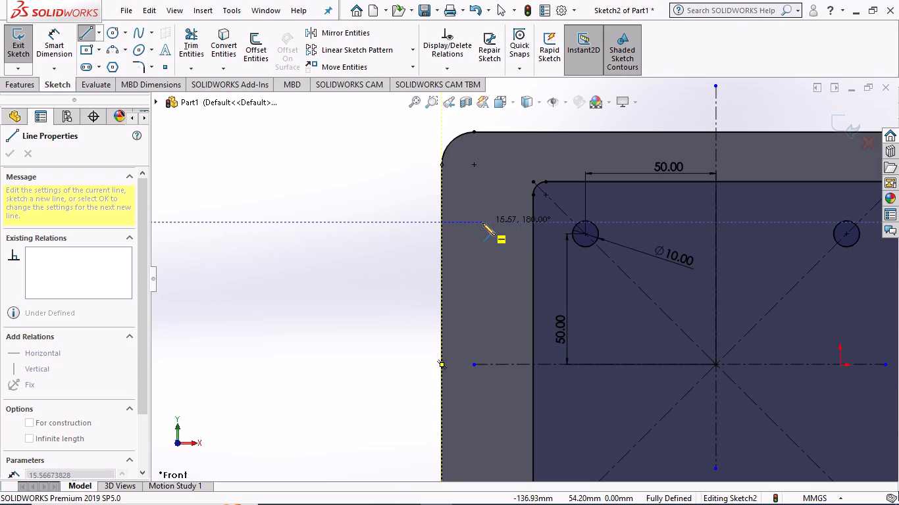
left_click(482, 223)
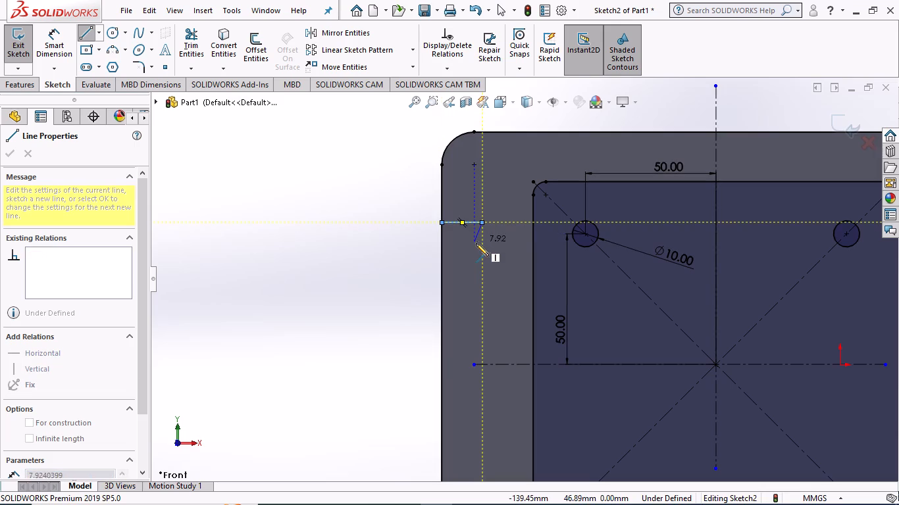
key("Escape")
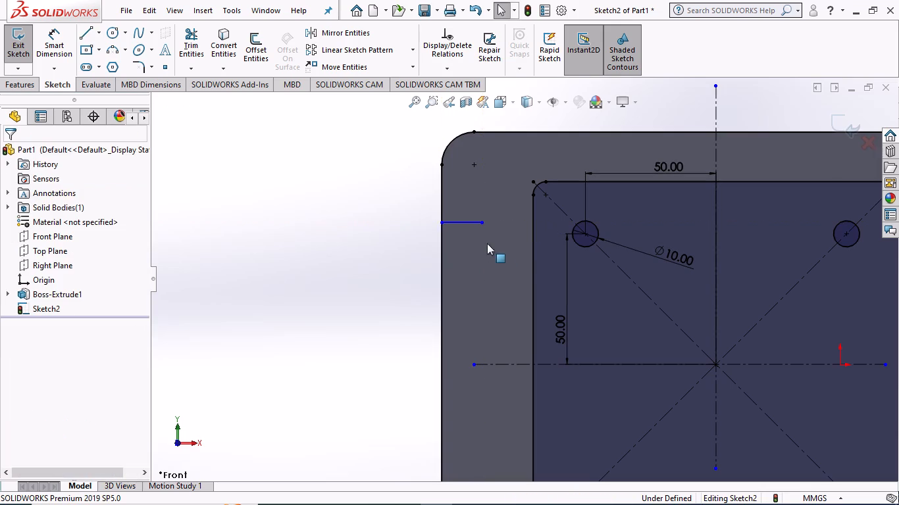
left_click(88, 34)
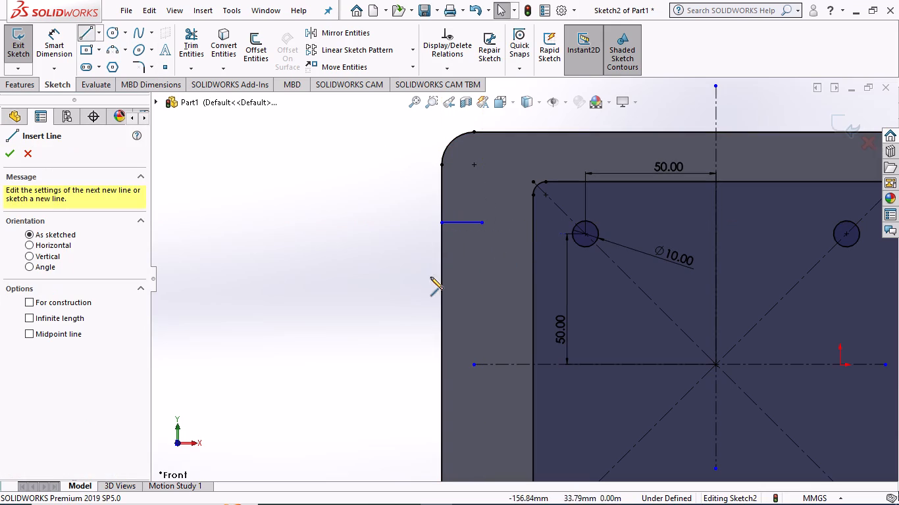
left_click(442, 256)
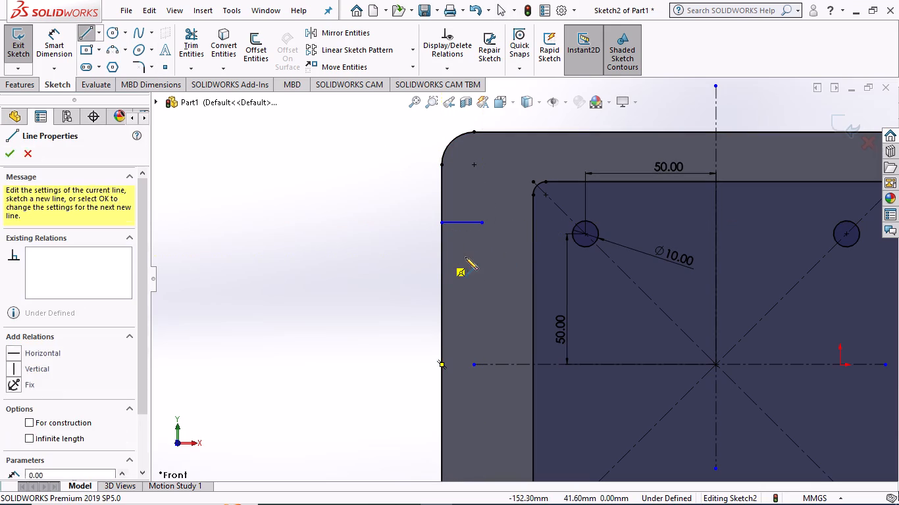
left_click(479, 257)
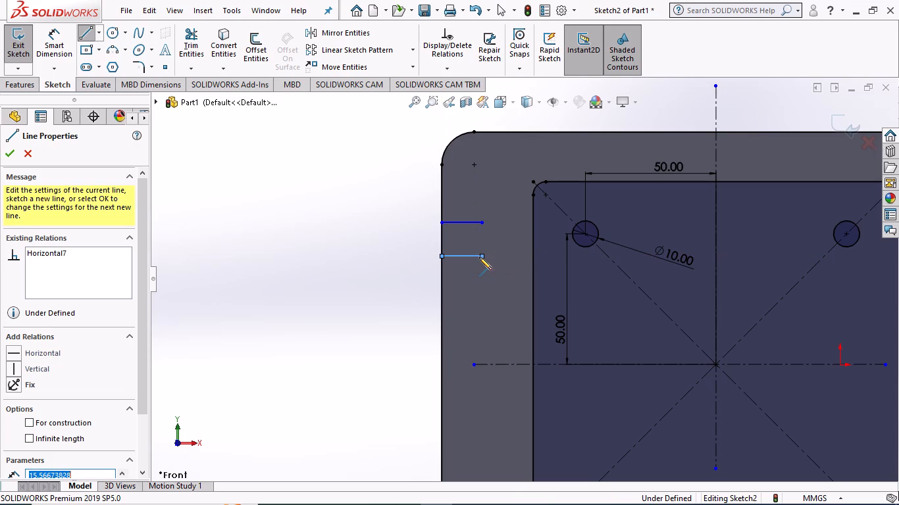
key("Escape")
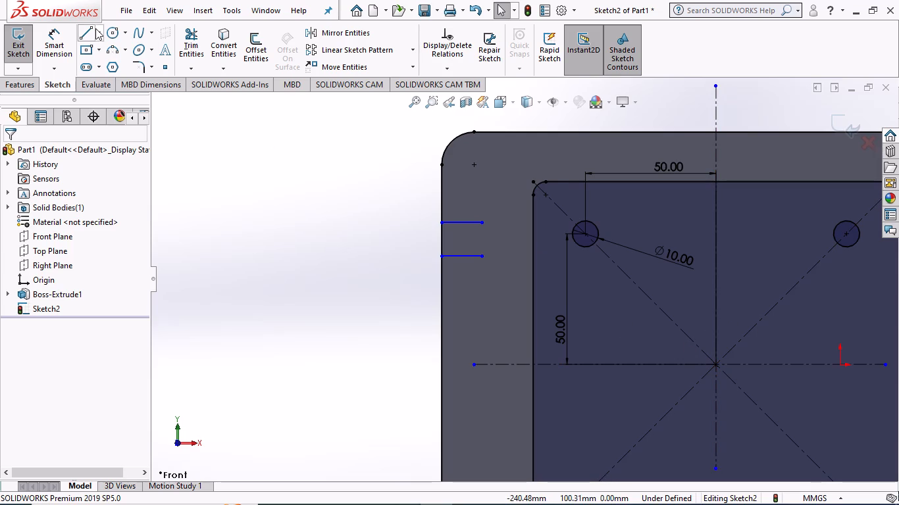
Dimension the distance between the two short horizontal lines to 14 mm.
left_click(51, 52)
left_click(451, 220)
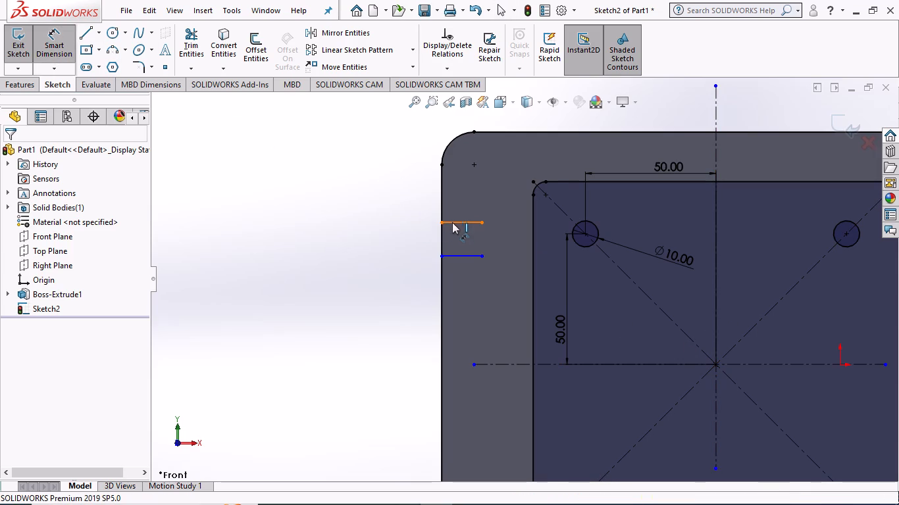
left_click(466, 255)
left_click(401, 240)
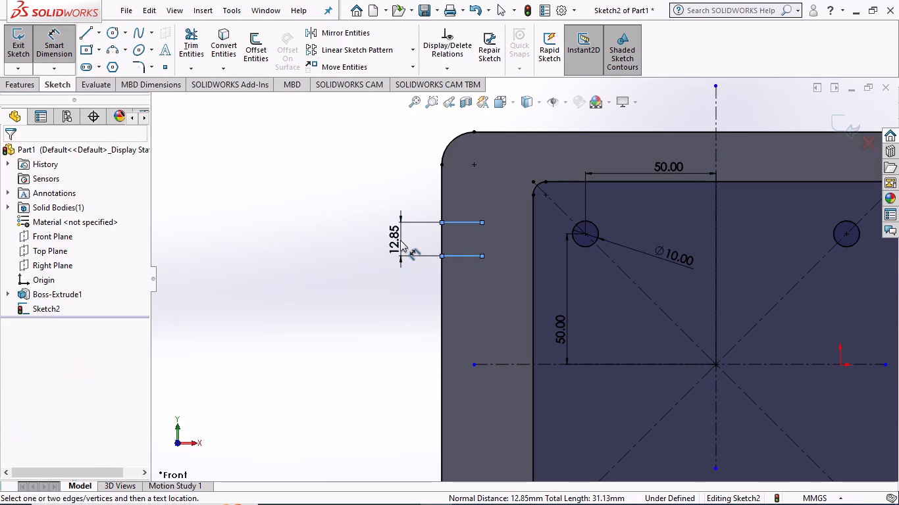
type("14")
key("Return")
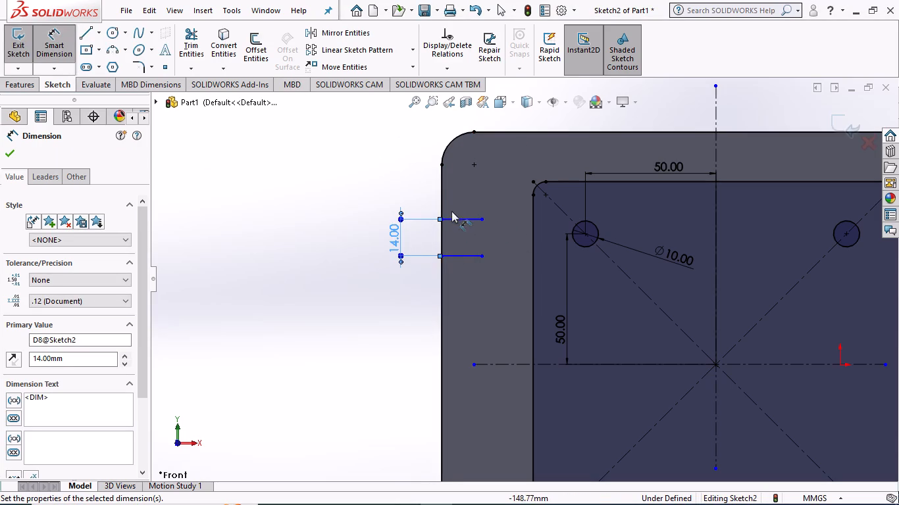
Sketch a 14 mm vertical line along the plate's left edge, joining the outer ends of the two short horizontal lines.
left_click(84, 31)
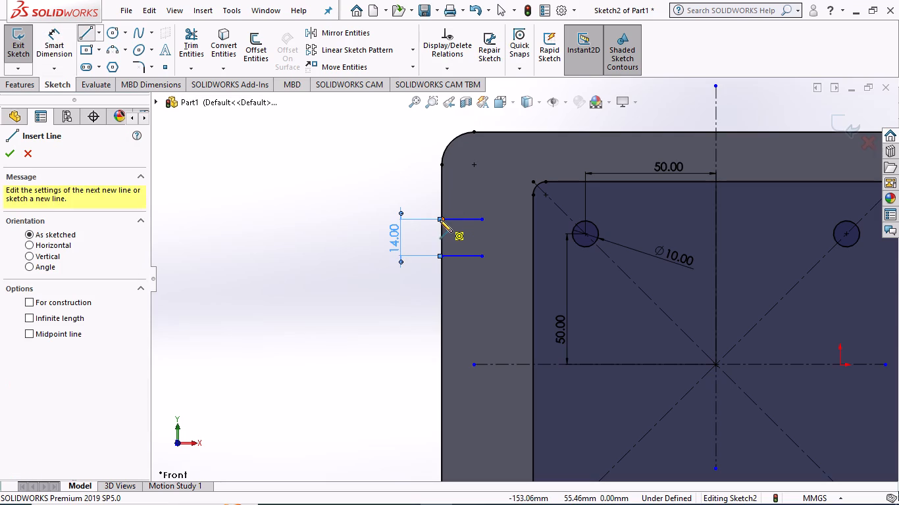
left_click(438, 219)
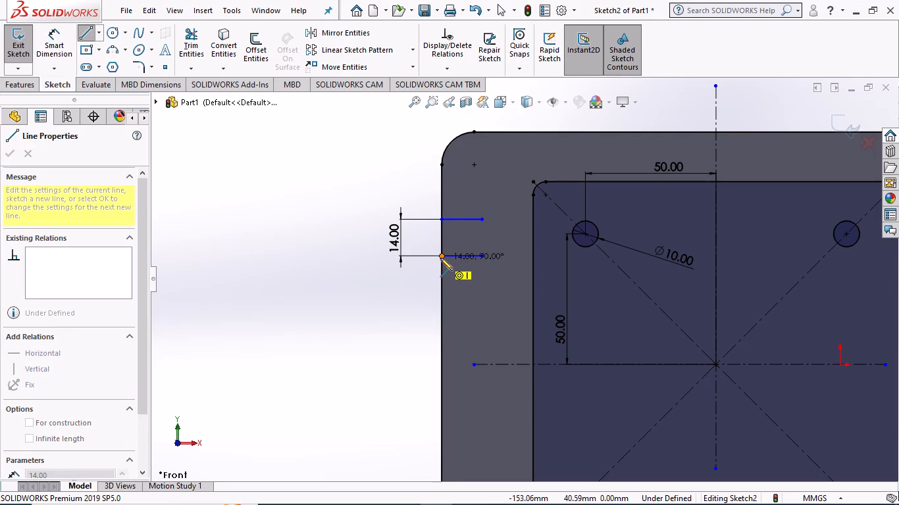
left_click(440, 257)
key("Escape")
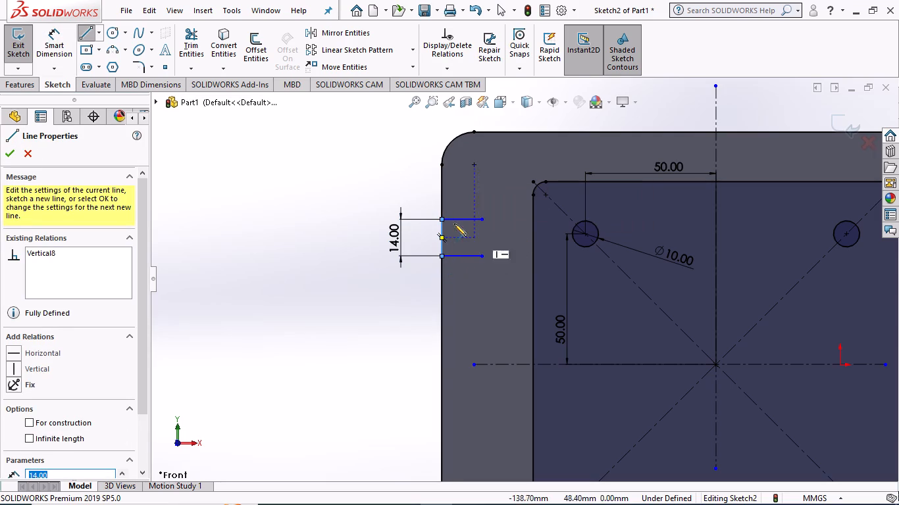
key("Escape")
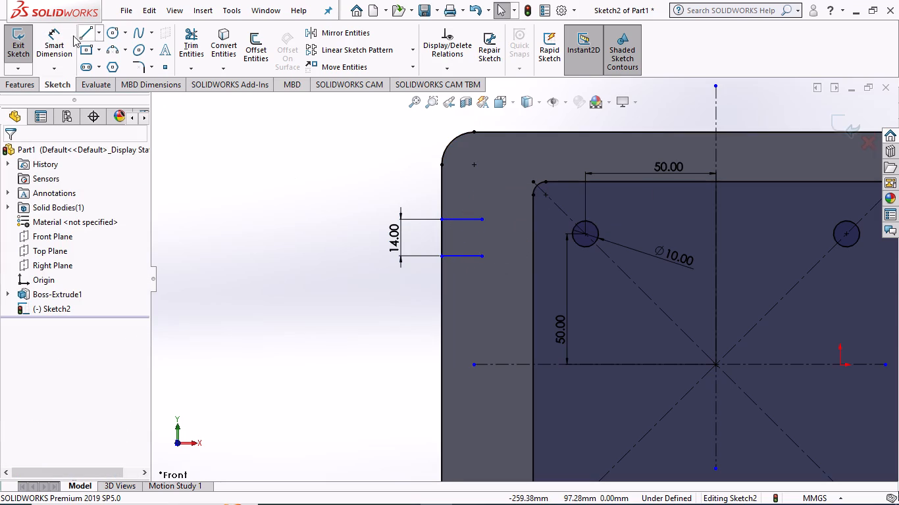
Sketch a three-point semicircular arc of about 7 mm radius joining the inner ends of the two short horizontal lines.
left_click(113, 51)
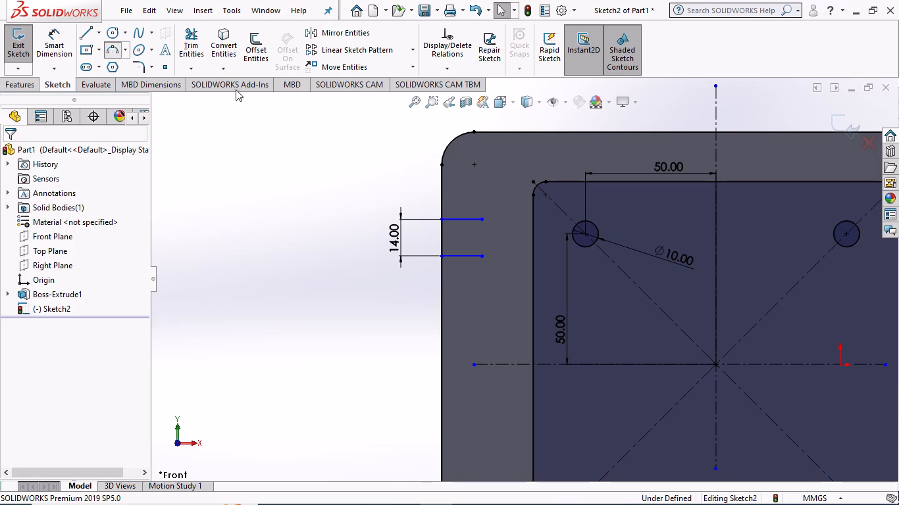
left_click(484, 220)
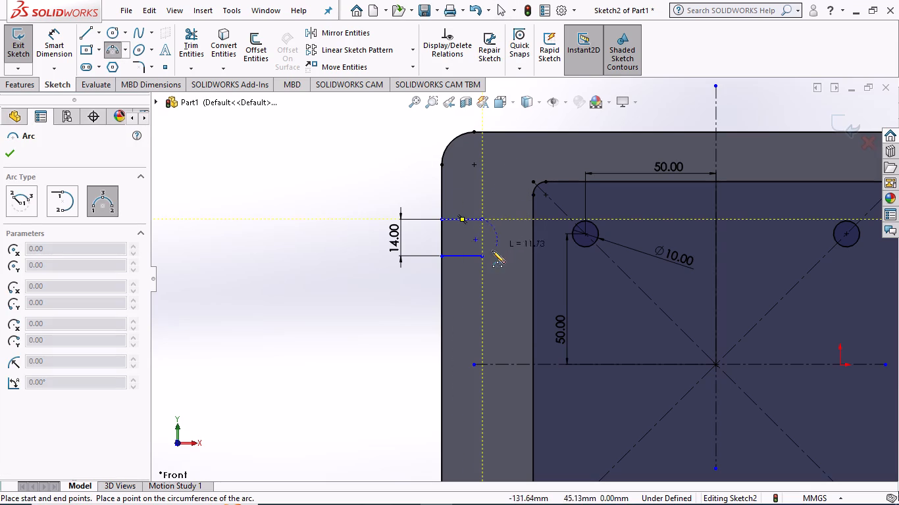
left_click(482, 257)
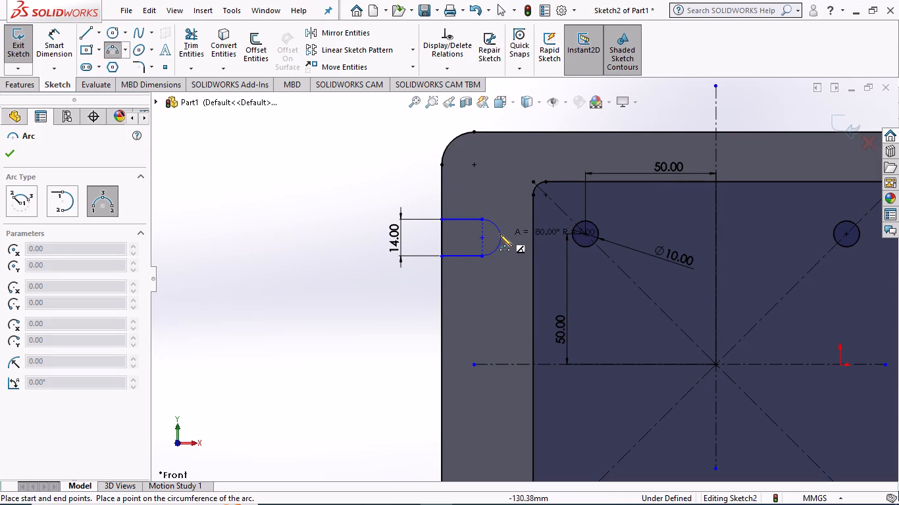
left_click(500, 234)
key("Escape")
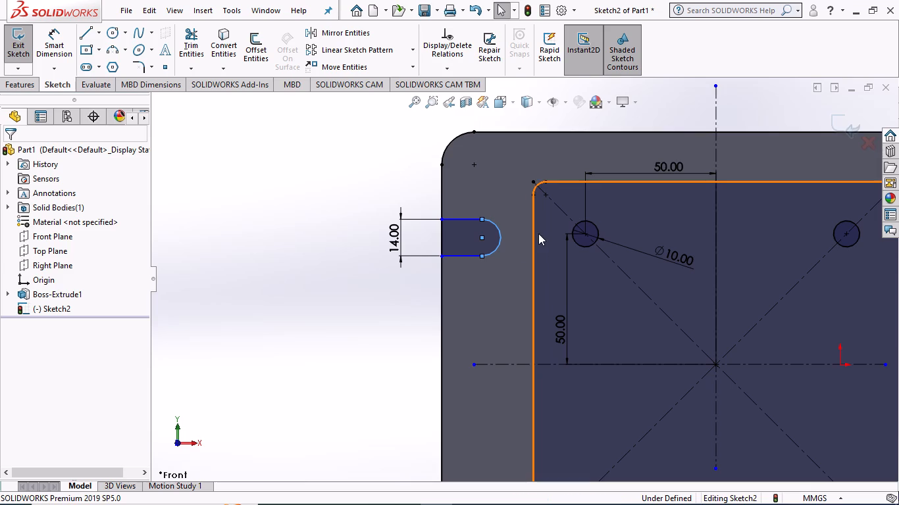
Dimension the length of the slot's lower horizontal line to 20 mm.
left_click(51, 43)
scroll(459, 246, "down", 3)
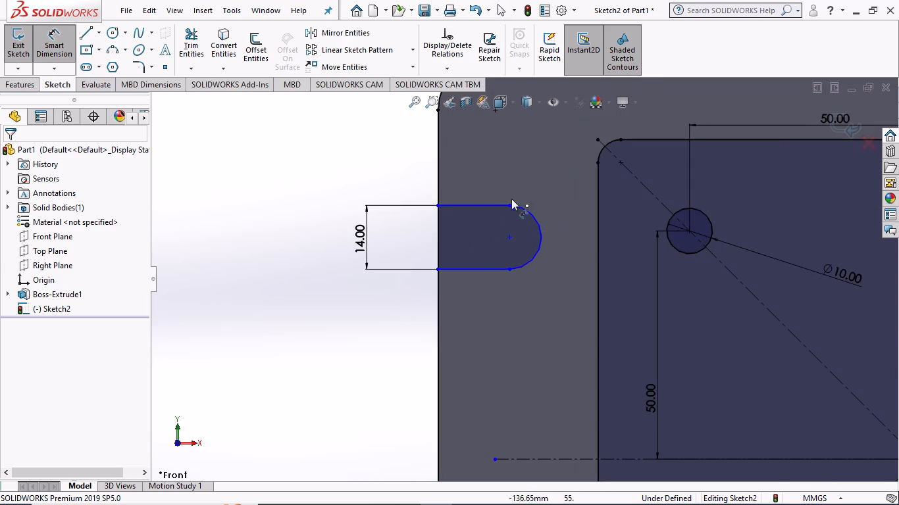
left_click(461, 269)
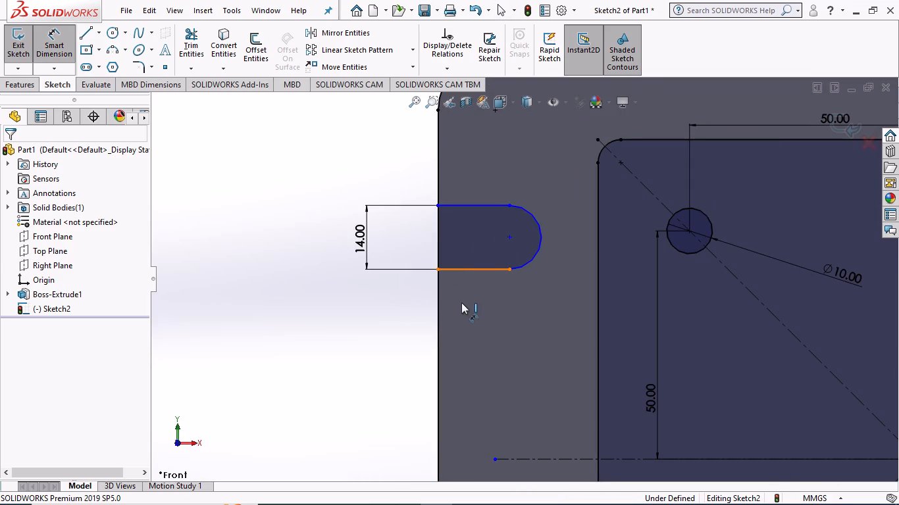
left_click(461, 306)
type("20")
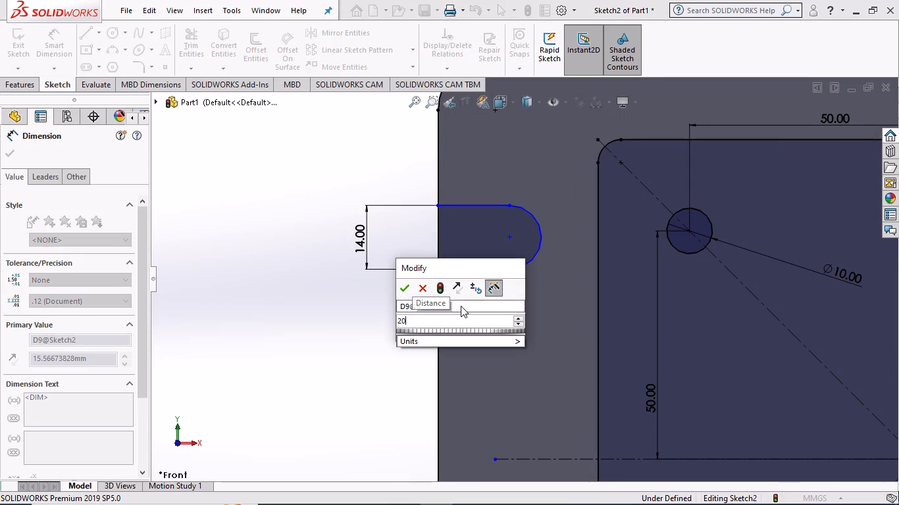
key("Return")
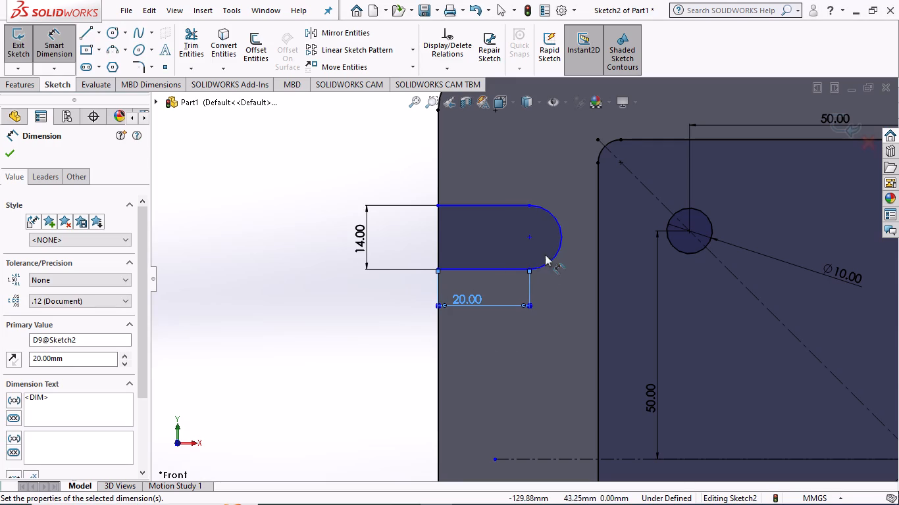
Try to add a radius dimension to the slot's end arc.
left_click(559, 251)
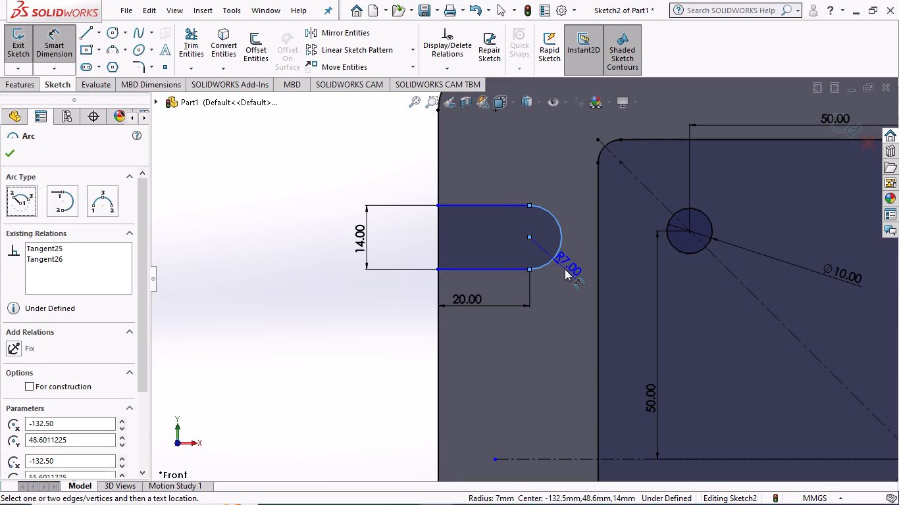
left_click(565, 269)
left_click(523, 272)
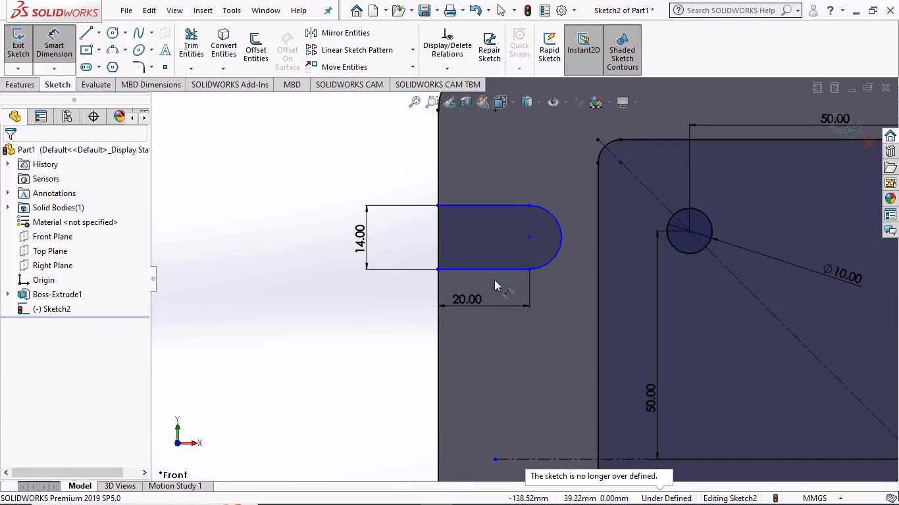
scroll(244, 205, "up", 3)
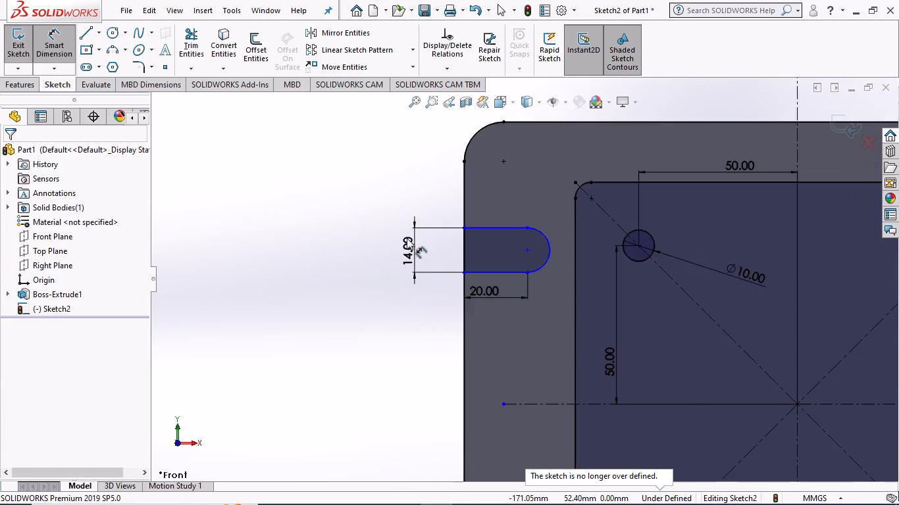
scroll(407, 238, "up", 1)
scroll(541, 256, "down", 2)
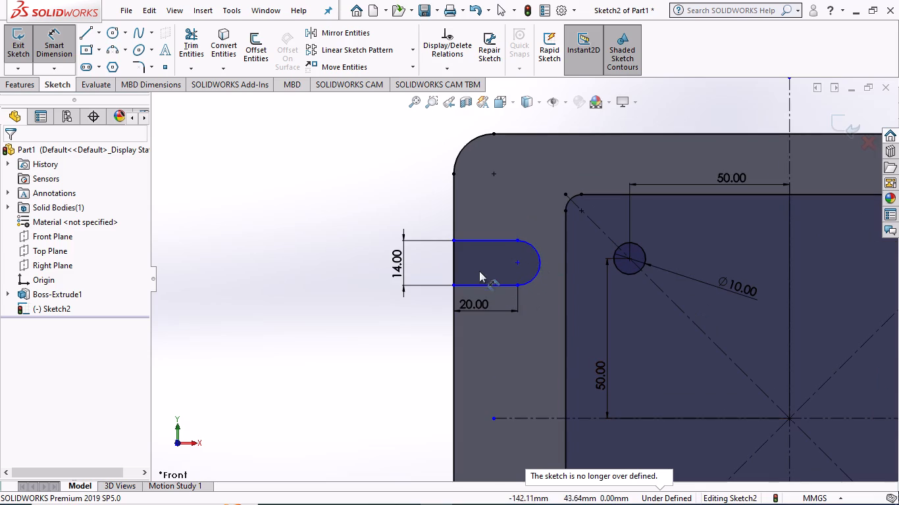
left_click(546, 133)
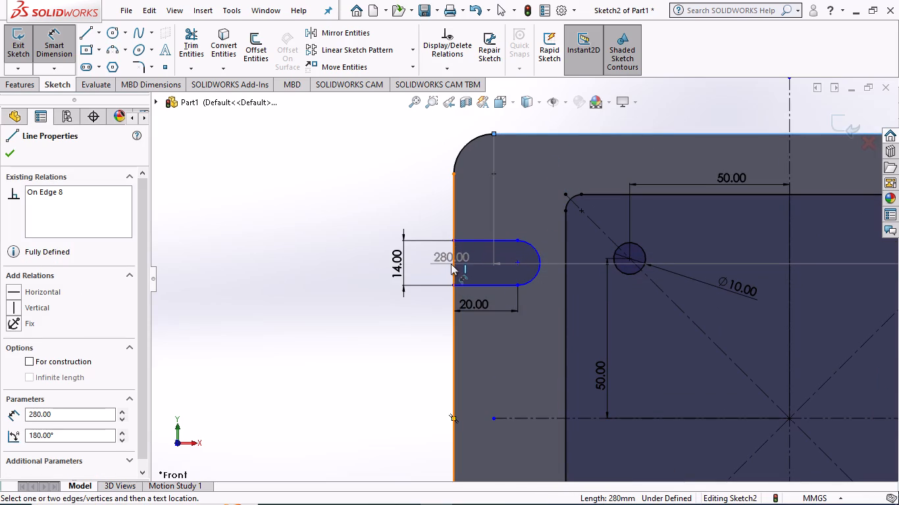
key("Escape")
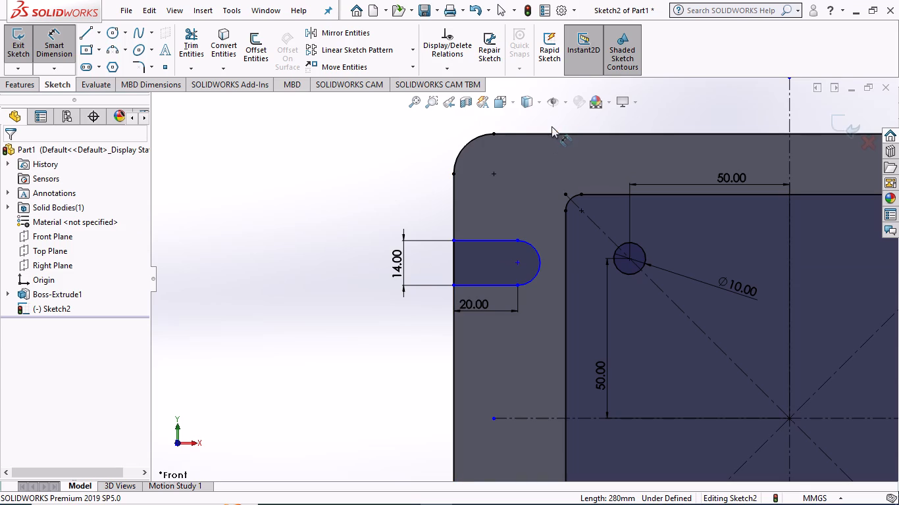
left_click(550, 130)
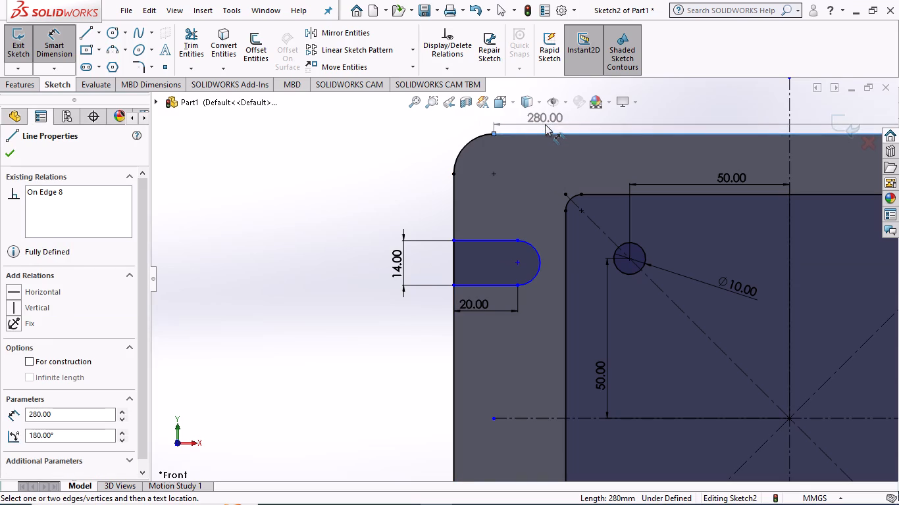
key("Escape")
Dimension the vertical distance from the top end of the plate's upper-left corner arc to the slot's arc center to 43 mm.
left_click(494, 132)
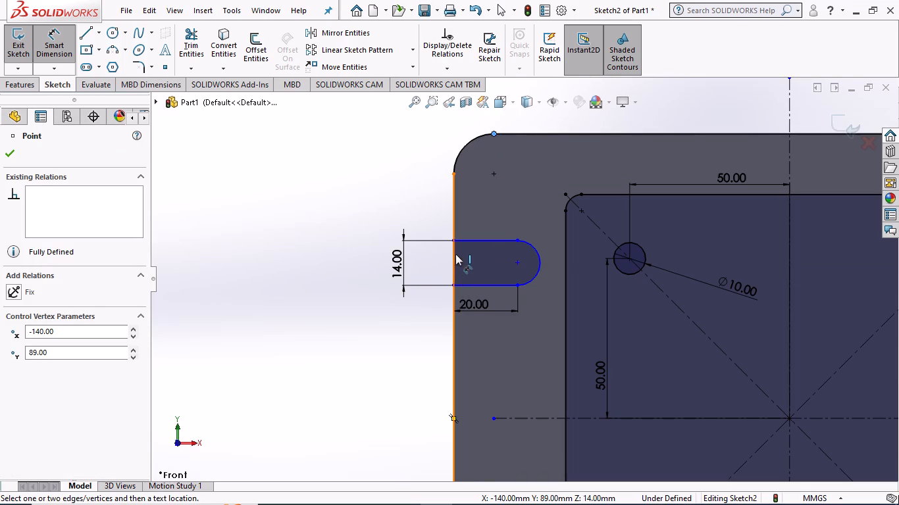
left_click(517, 262)
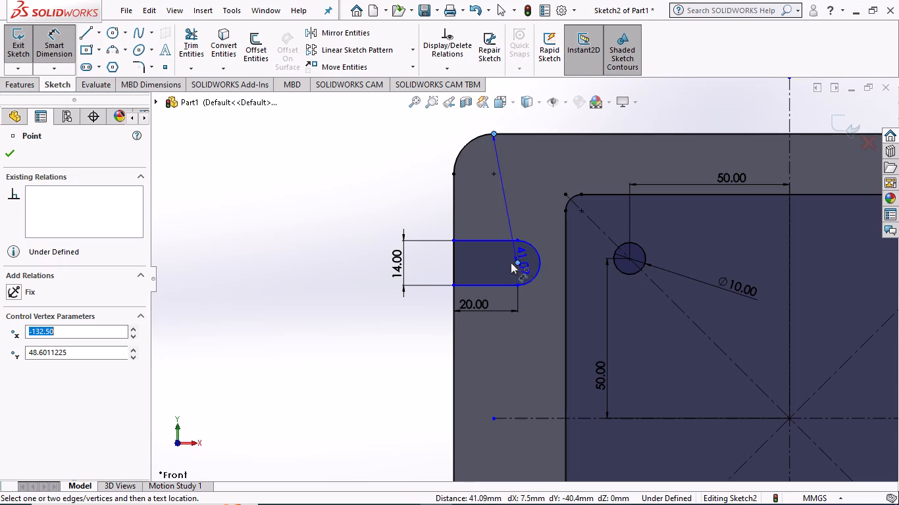
left_click(336, 251)
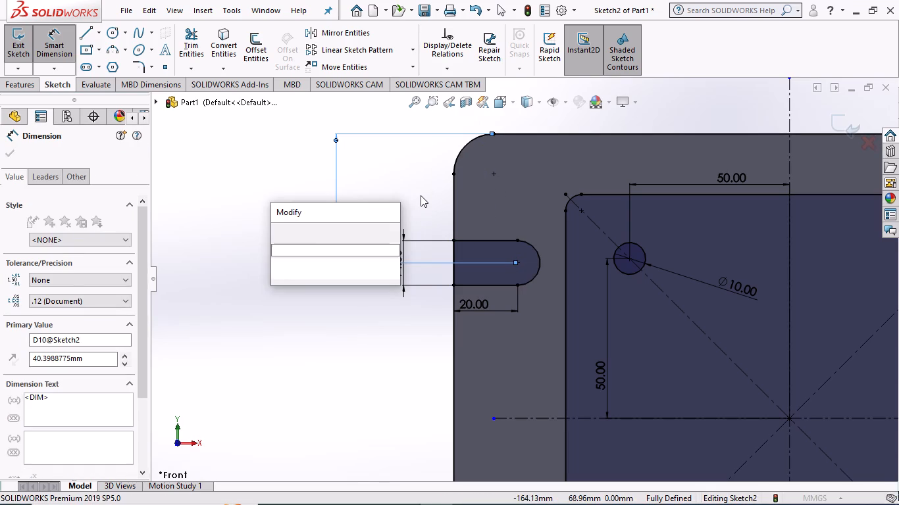
type("43")
key("Return")
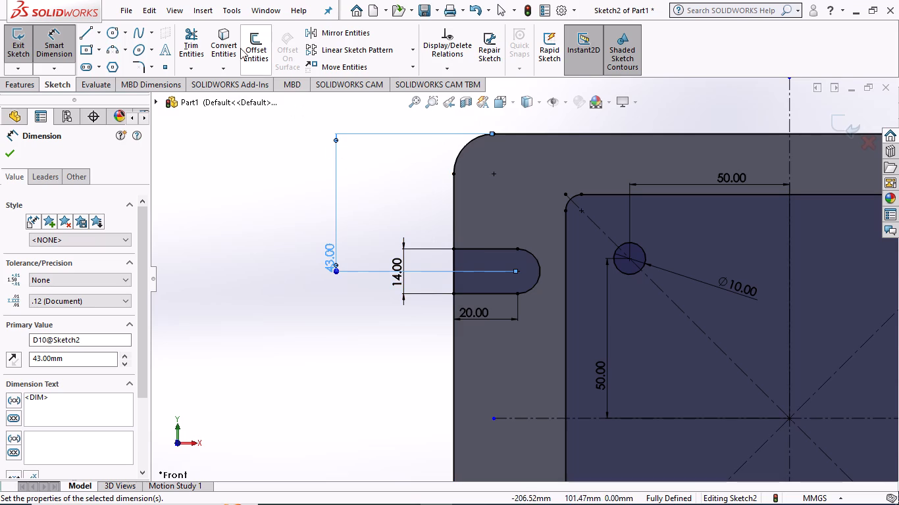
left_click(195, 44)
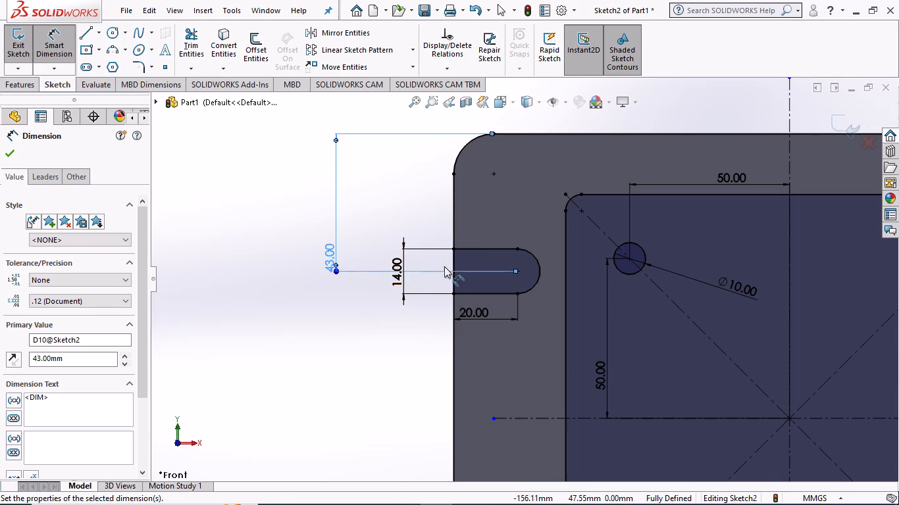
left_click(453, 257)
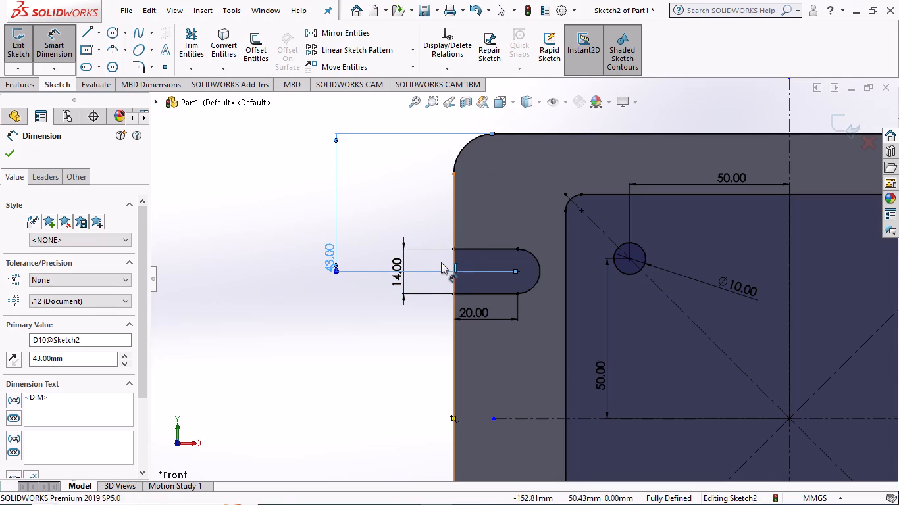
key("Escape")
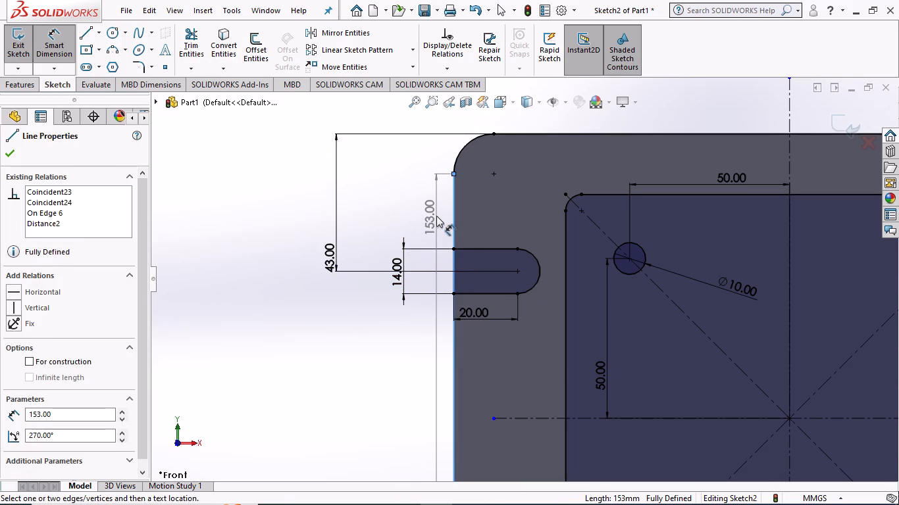
Trim away the overlapping segments on the plate's left edge between the slot's two horizontal lines, using Trim to closest.
left_click(186, 38)
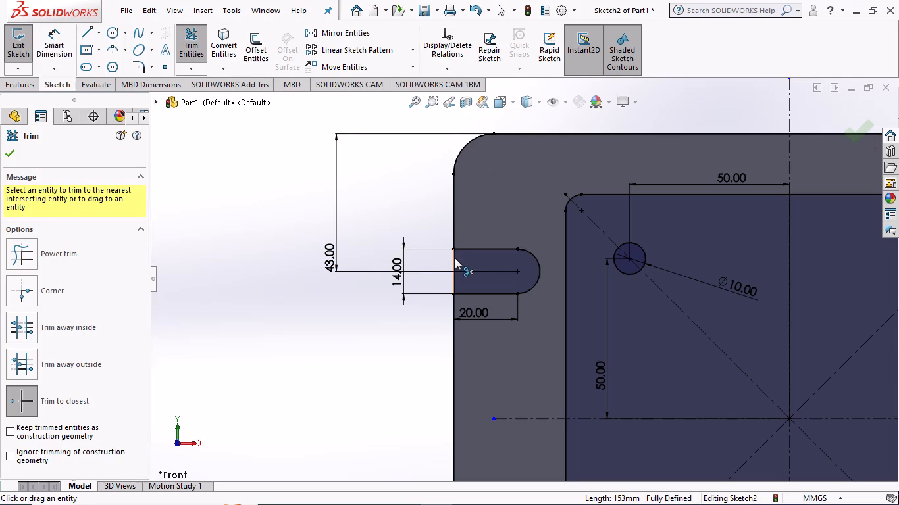
left_click(453, 281)
left_click(453, 262)
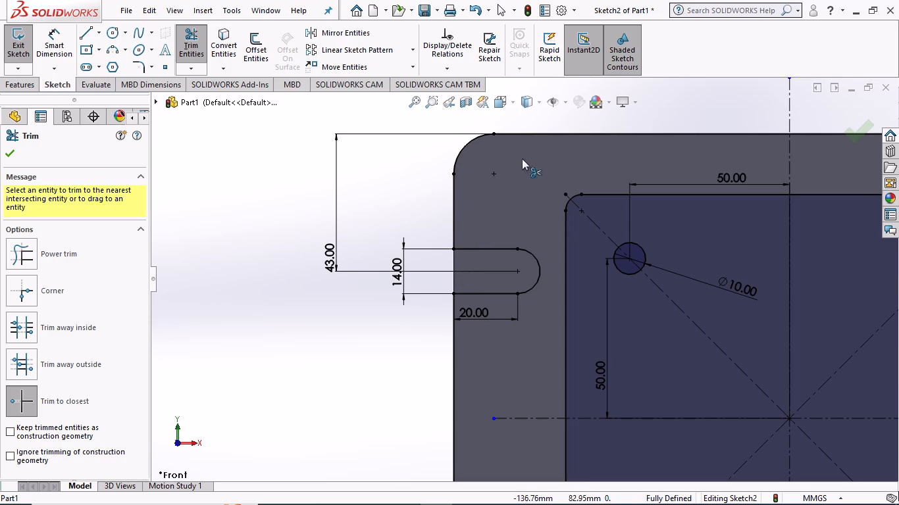
scroll(457, 322, "down", 3)
scroll(519, 299, "up", 2)
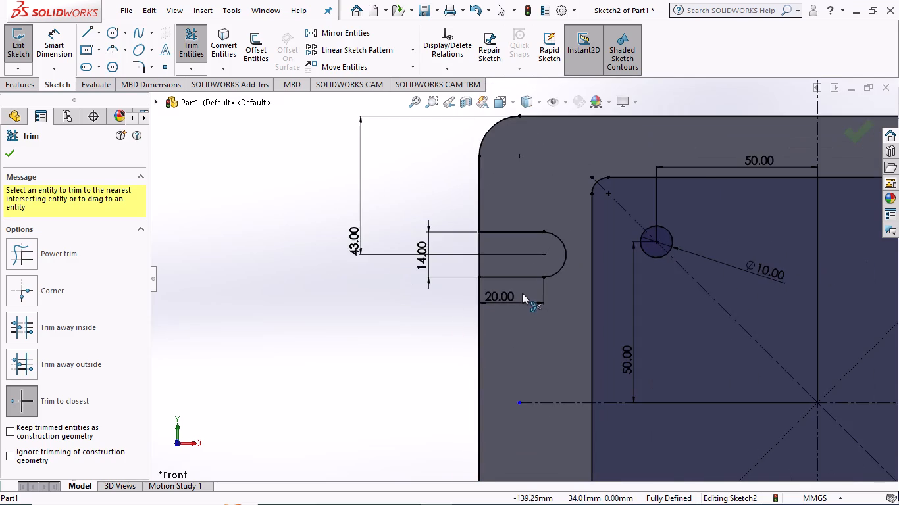
scroll(524, 292, "up", 6)
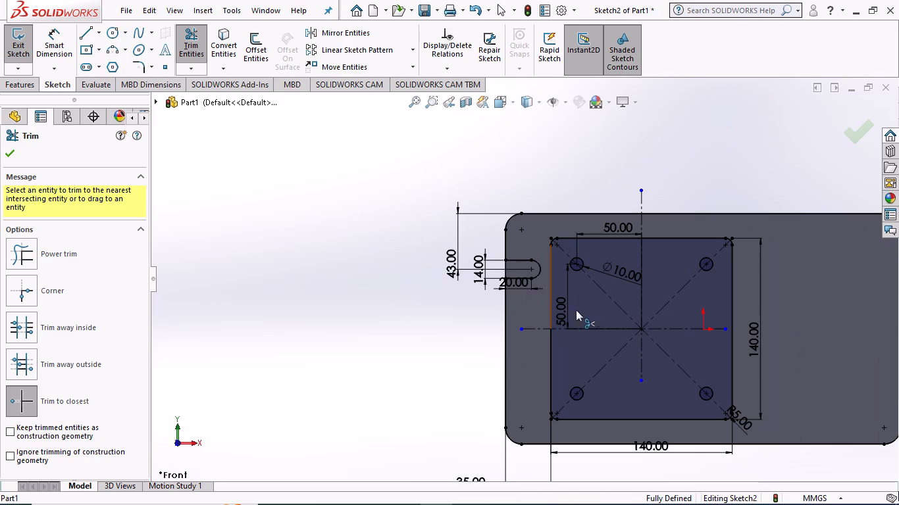
left_click(11, 155)
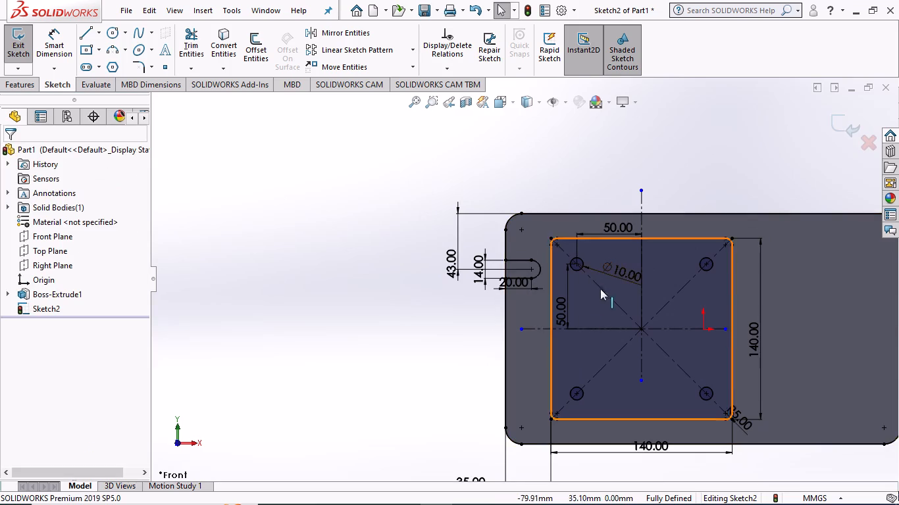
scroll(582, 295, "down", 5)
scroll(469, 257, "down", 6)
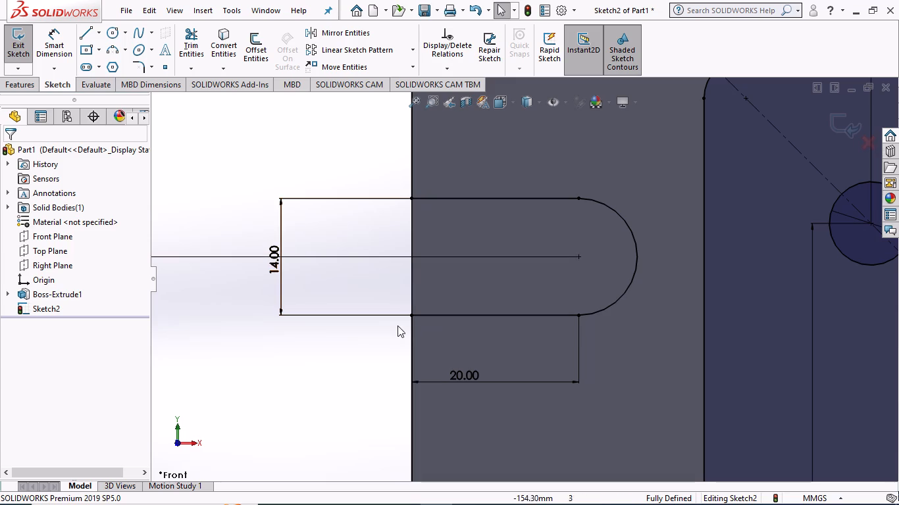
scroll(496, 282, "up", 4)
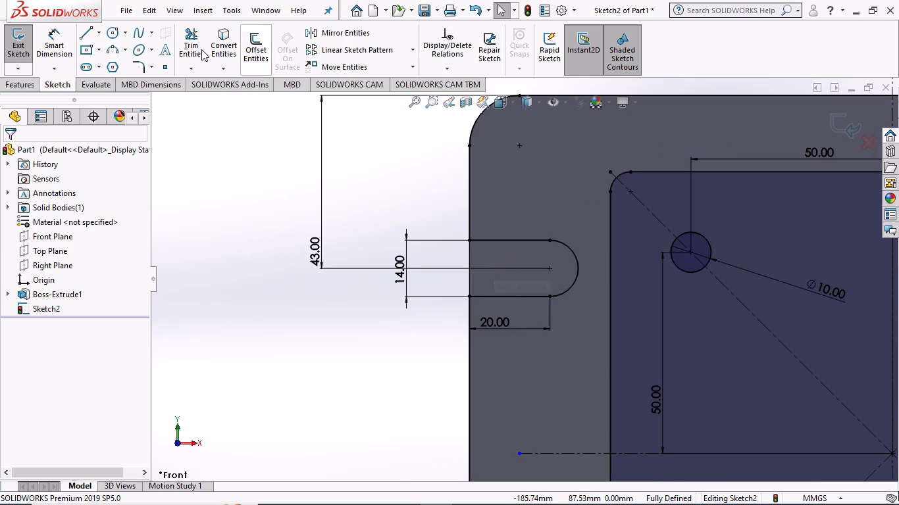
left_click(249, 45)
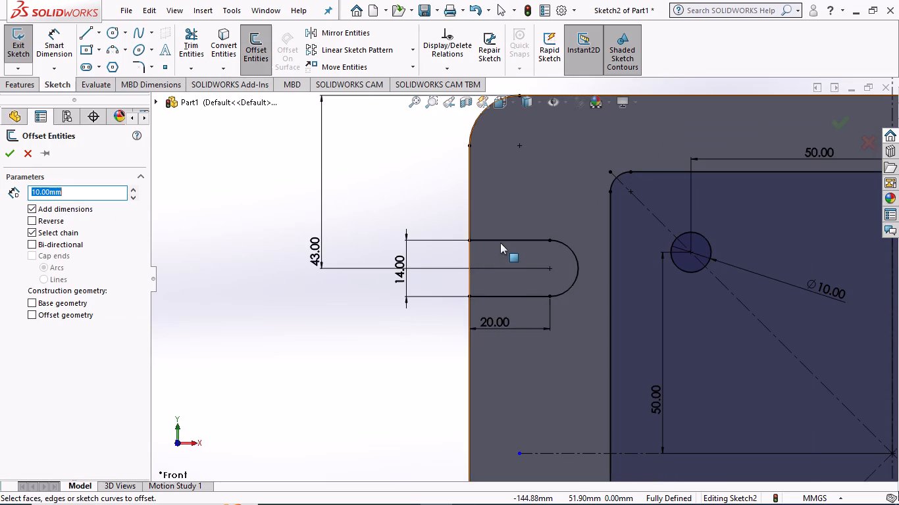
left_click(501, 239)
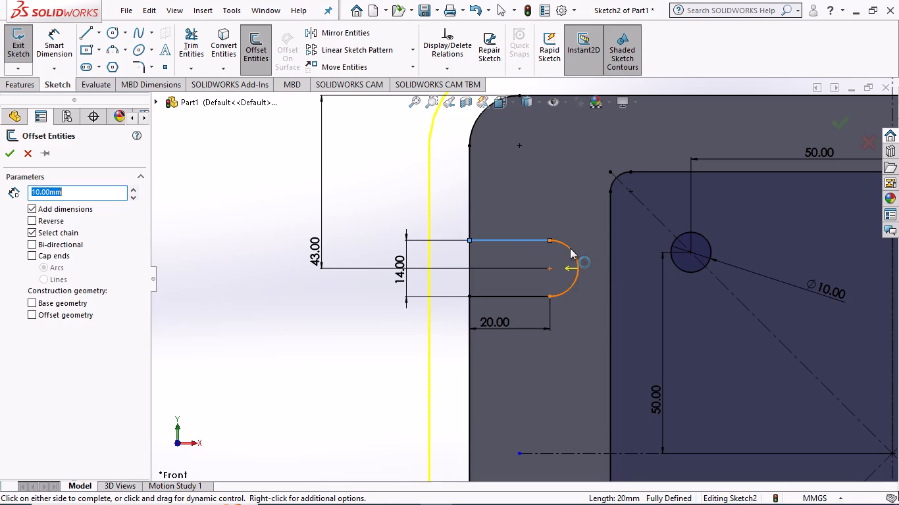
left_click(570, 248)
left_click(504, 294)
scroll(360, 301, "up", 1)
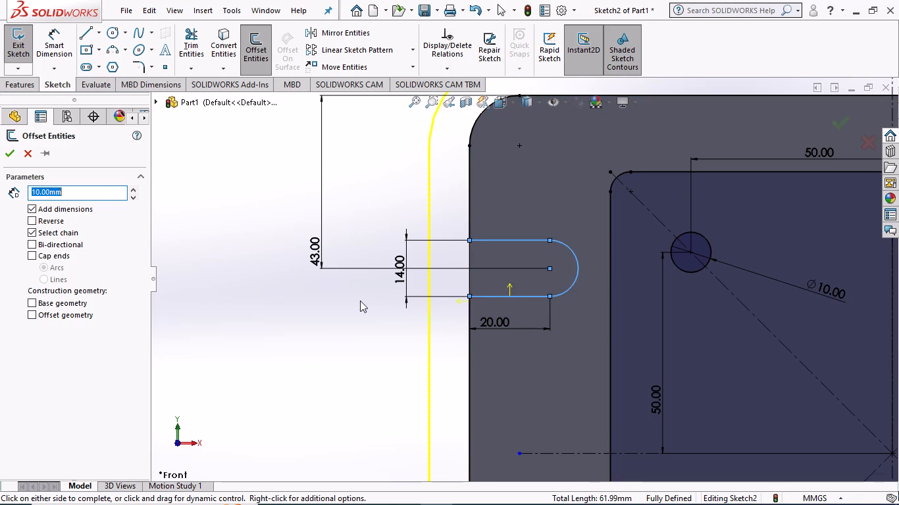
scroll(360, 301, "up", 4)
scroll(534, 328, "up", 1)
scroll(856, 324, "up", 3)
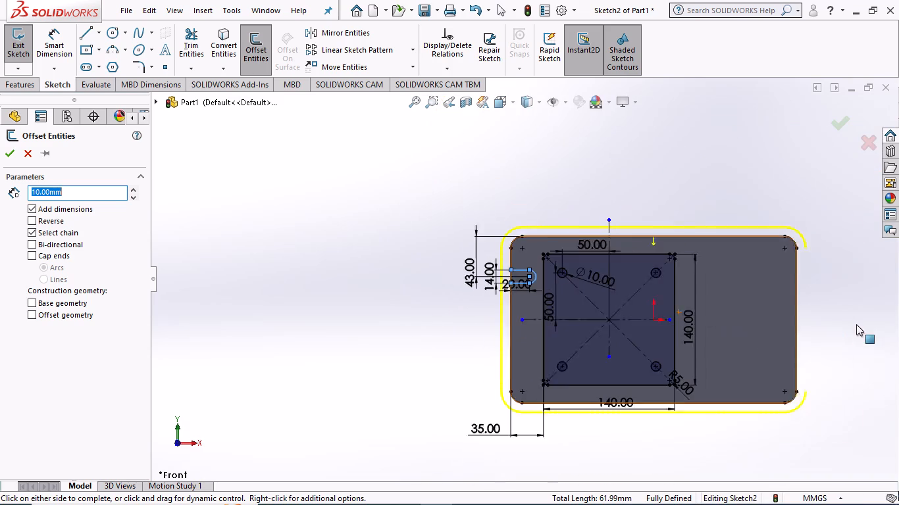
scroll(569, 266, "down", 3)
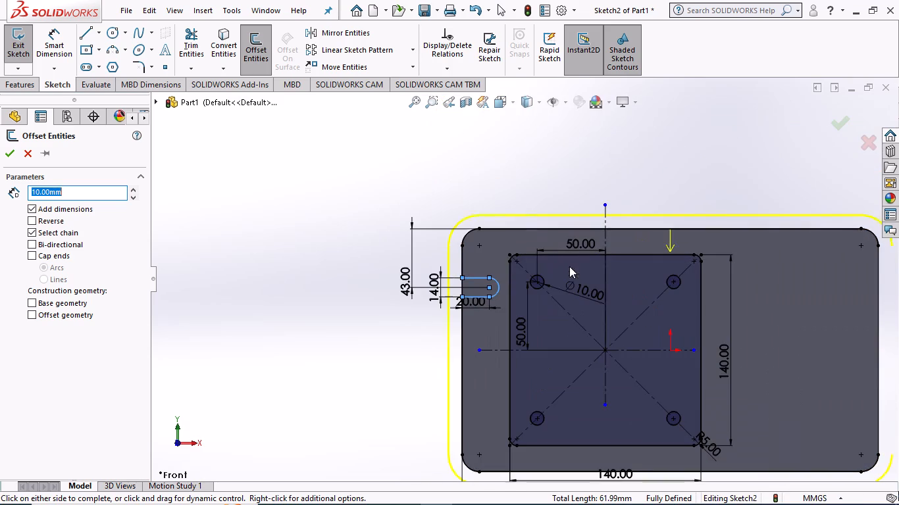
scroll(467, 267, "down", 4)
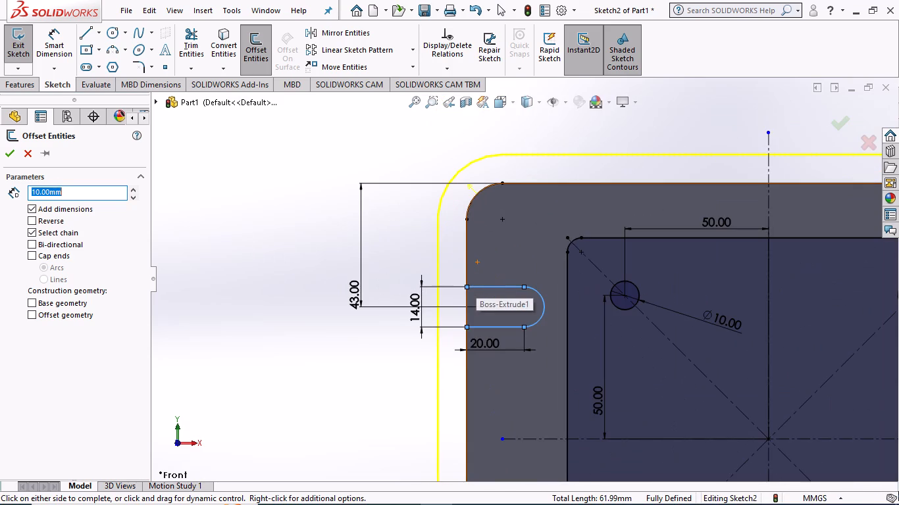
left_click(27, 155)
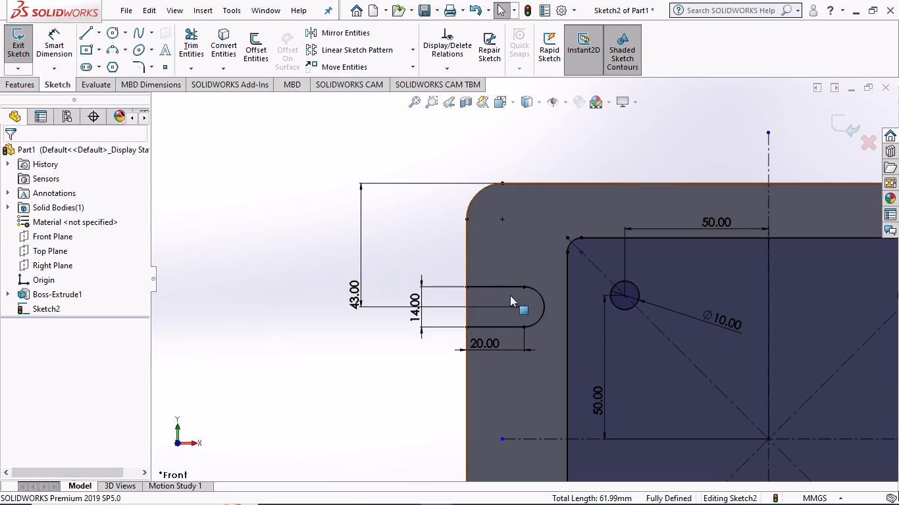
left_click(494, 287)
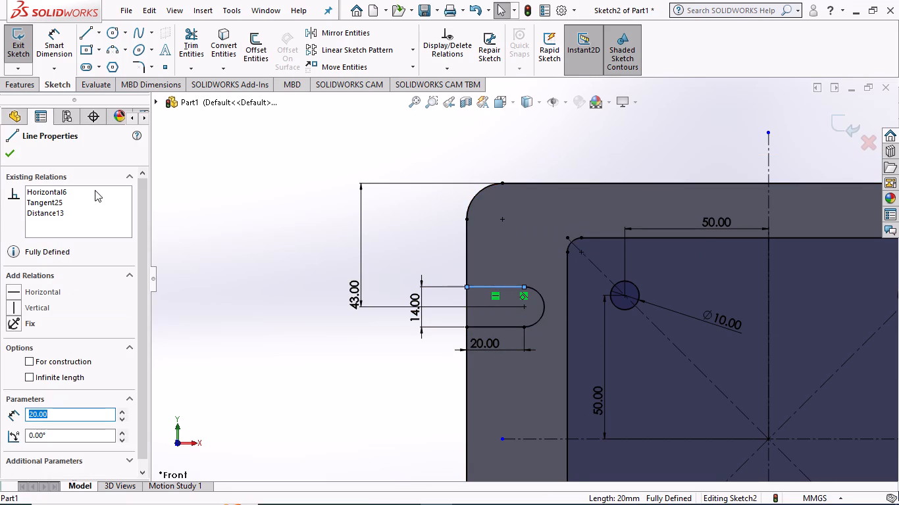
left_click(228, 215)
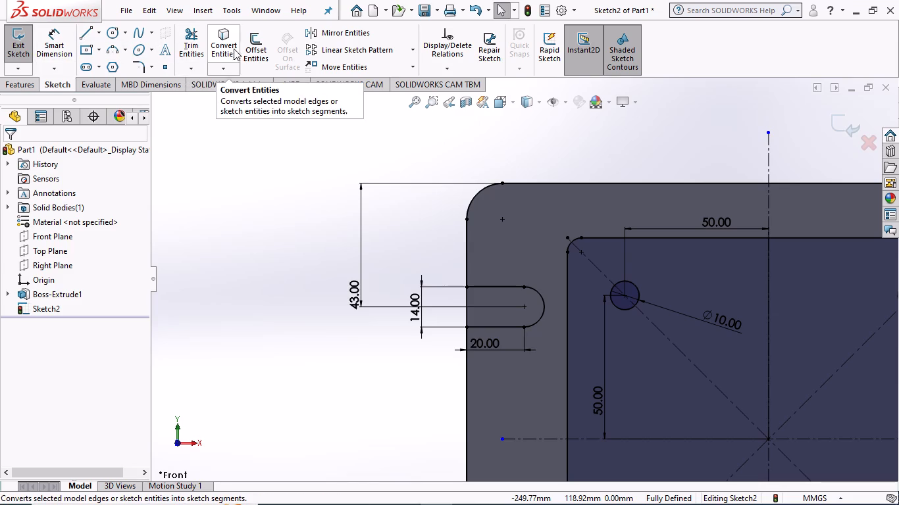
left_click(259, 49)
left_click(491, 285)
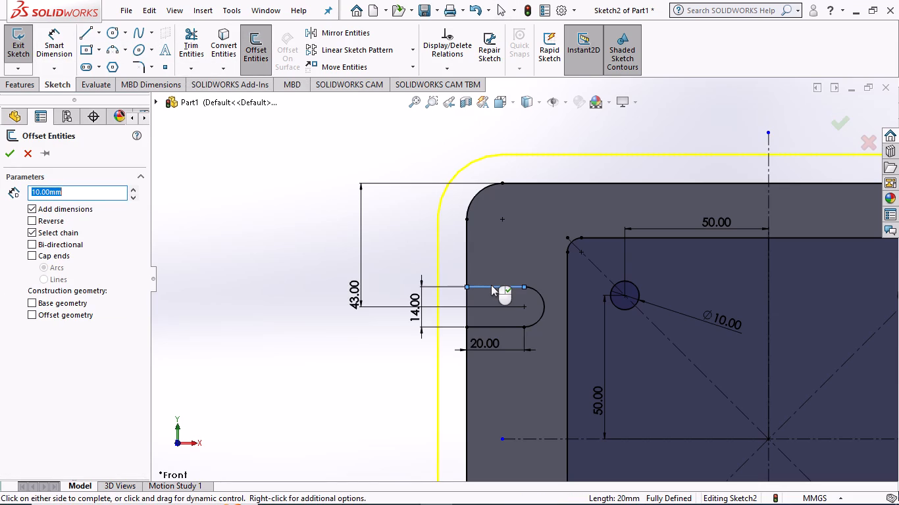
Undo the slot's trims, dimensions, end arc and horizontal lines until the whole slot is removed from the plate's left edge.
key("ctrl+z")
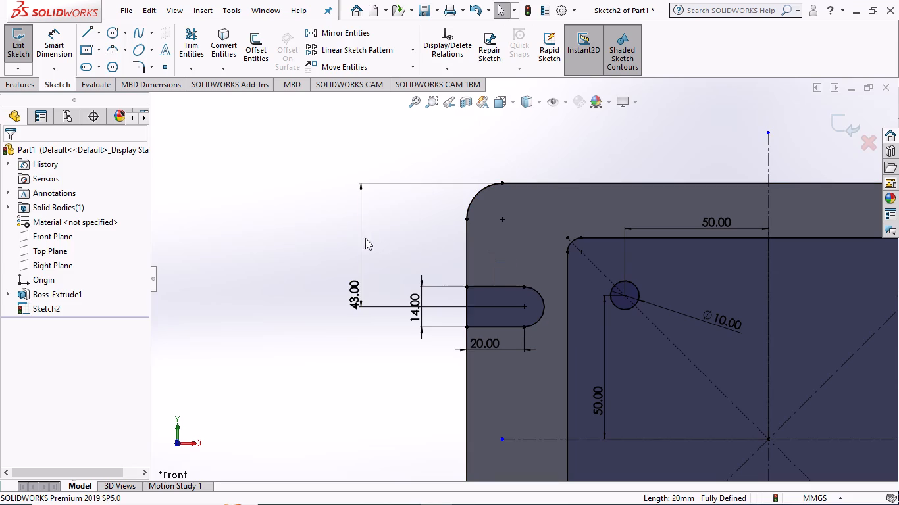
key("ctrl+z")
key("ctrl+z")
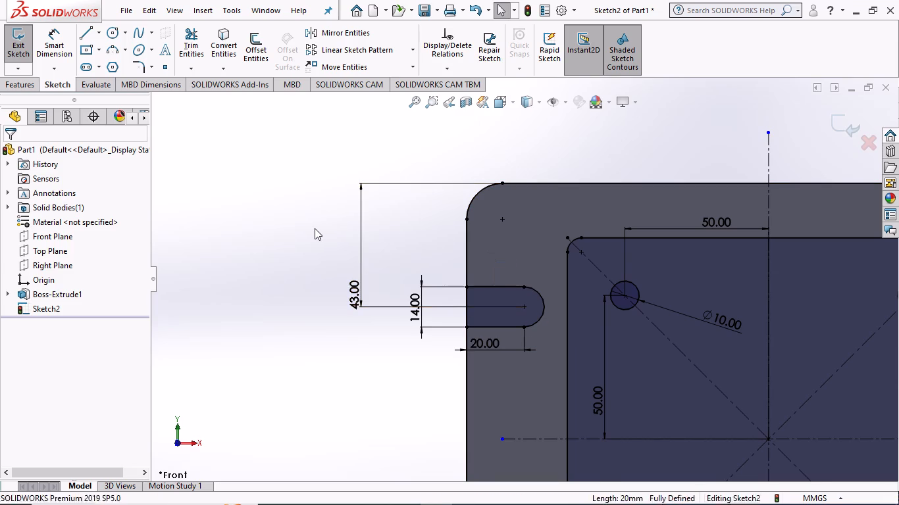
key("ctrl+z")
key("ctrl+z")
key("ctrl+z")
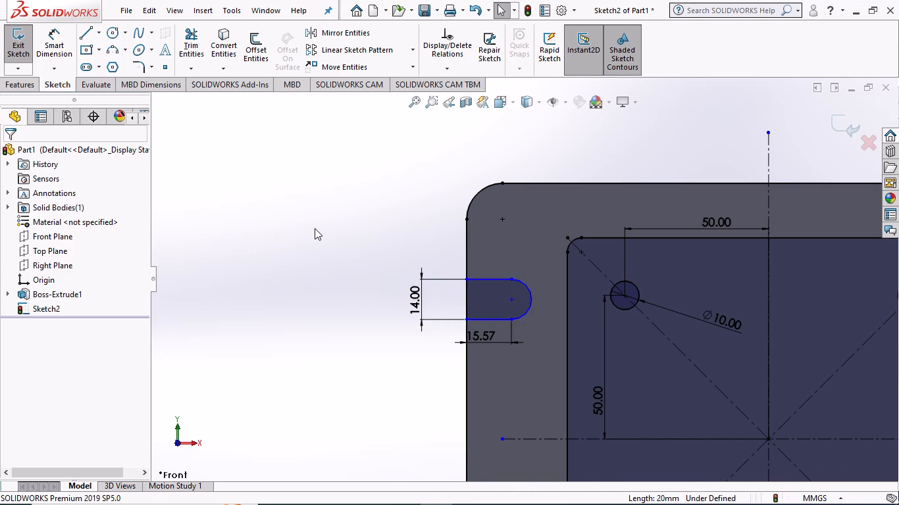
key("ctrl+z")
key("ctrl+z")
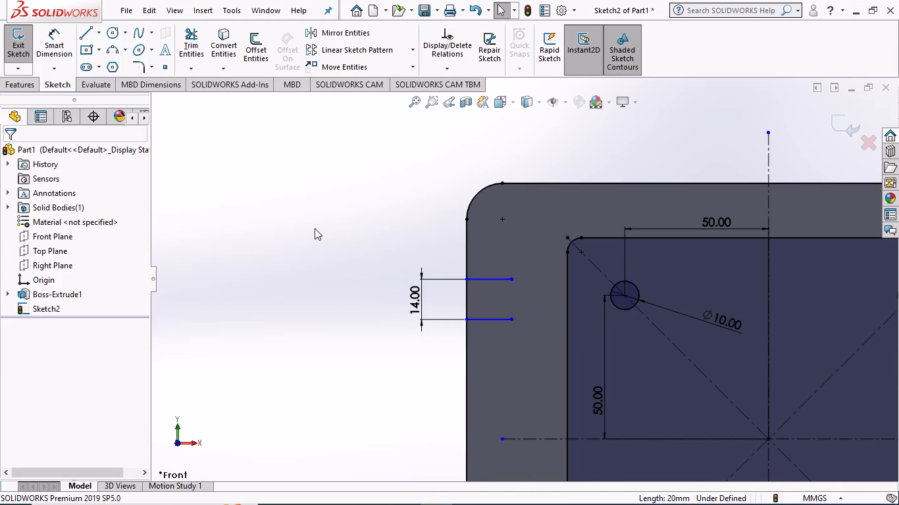
key("ctrl+z")
key("ctrl+z")
key("ctrl+z")
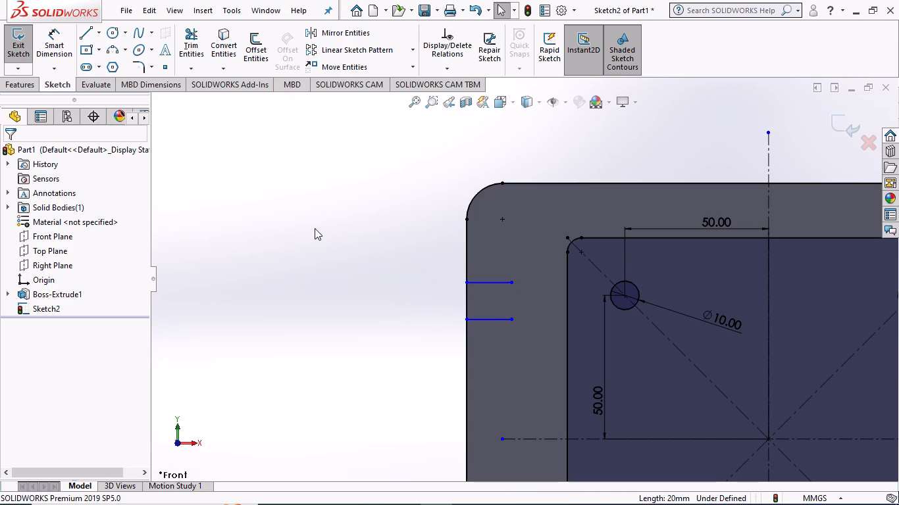
key("ctrl+z")
key("ctrl+z")
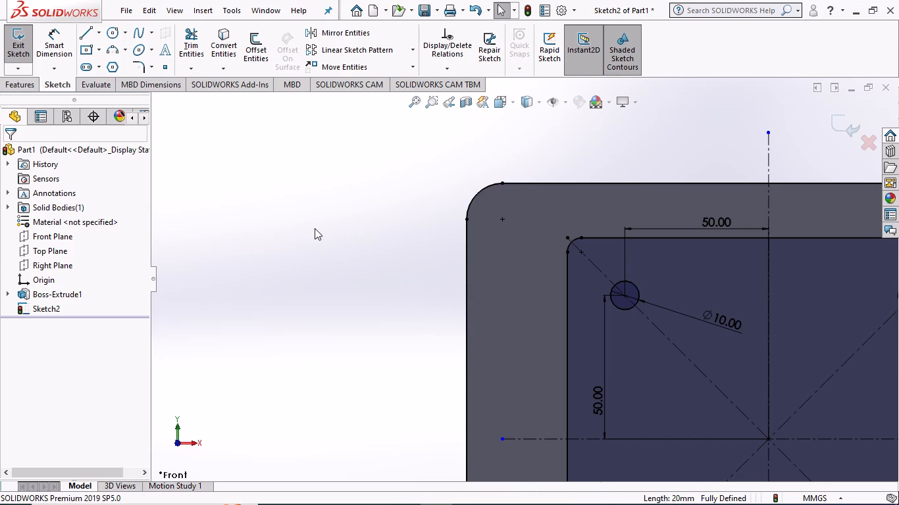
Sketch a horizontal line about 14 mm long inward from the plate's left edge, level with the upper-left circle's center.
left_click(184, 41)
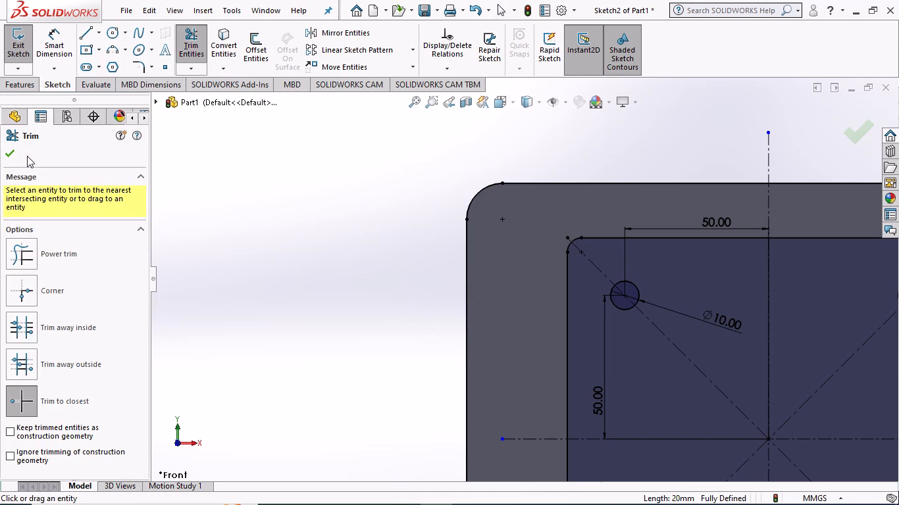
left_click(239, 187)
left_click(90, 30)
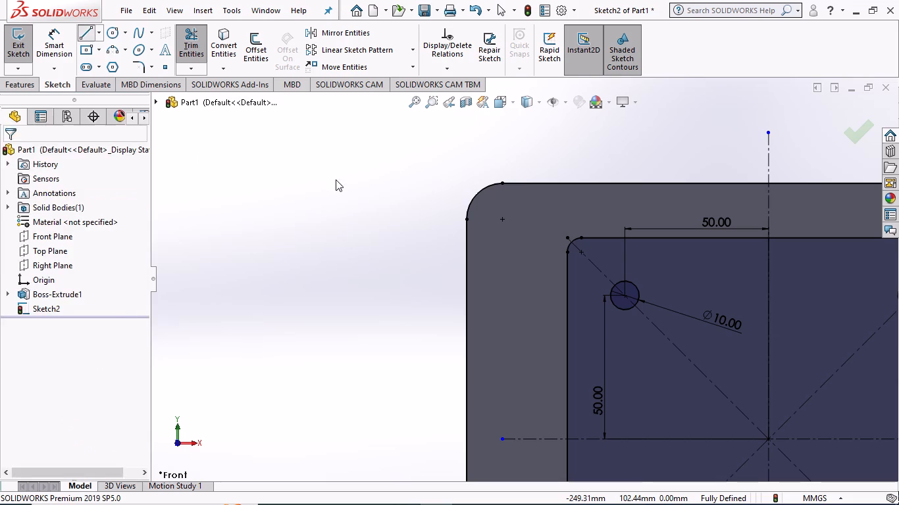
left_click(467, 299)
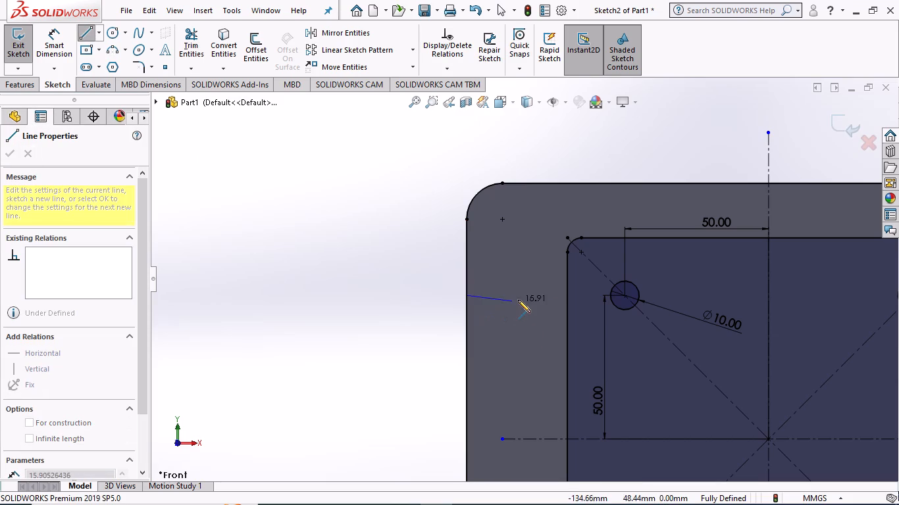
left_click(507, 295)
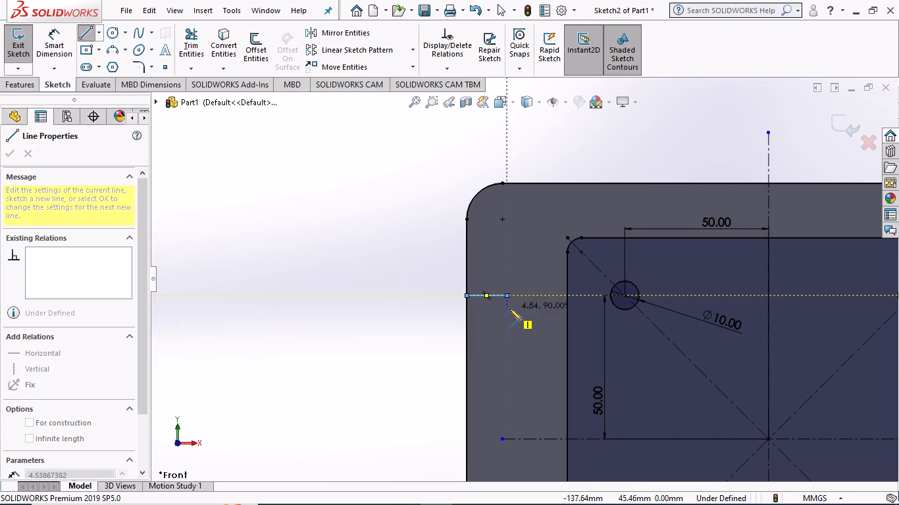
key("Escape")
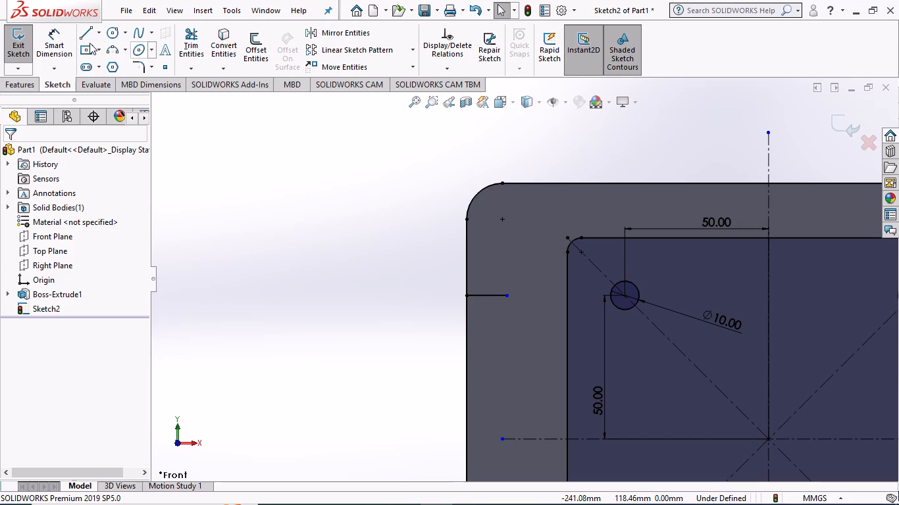
Sketch a second horizontal line about 14 mm long from the plate's left edge, just below the first and ending level with it.
left_click(86, 31)
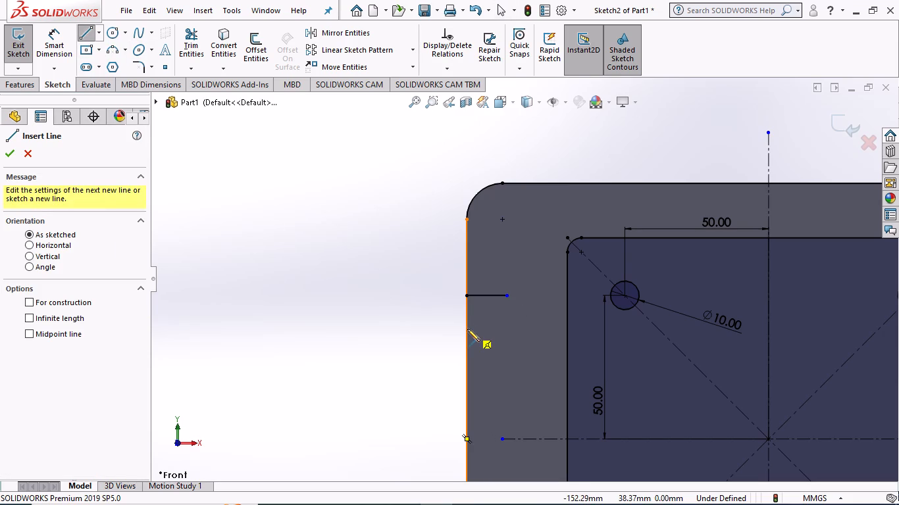
left_click(467, 324)
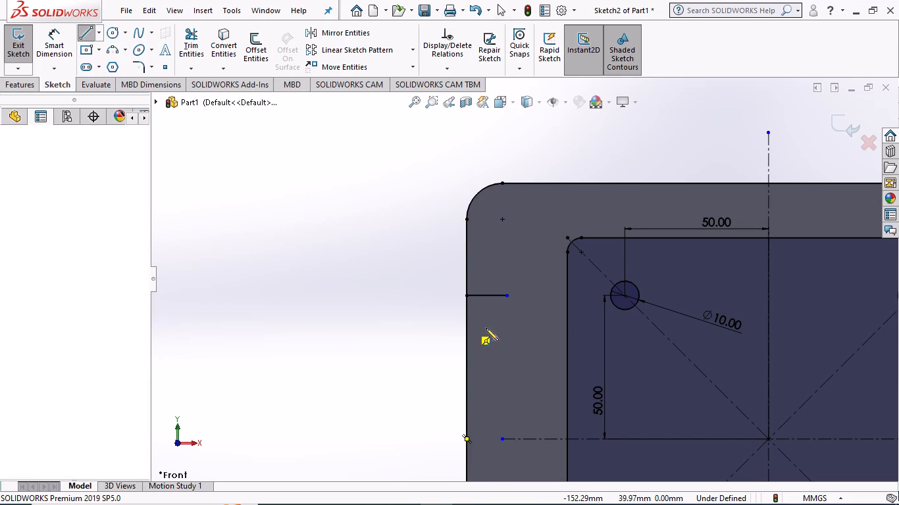
left_click(511, 325)
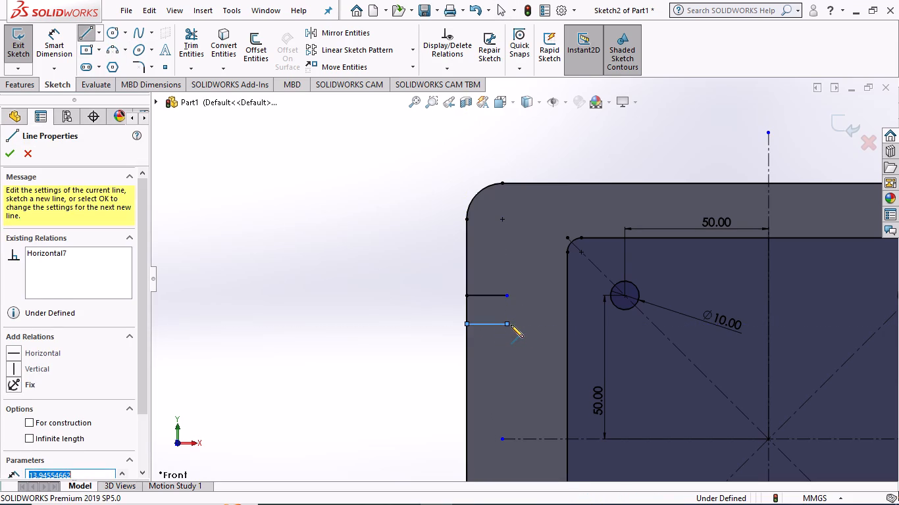
key("Escape")
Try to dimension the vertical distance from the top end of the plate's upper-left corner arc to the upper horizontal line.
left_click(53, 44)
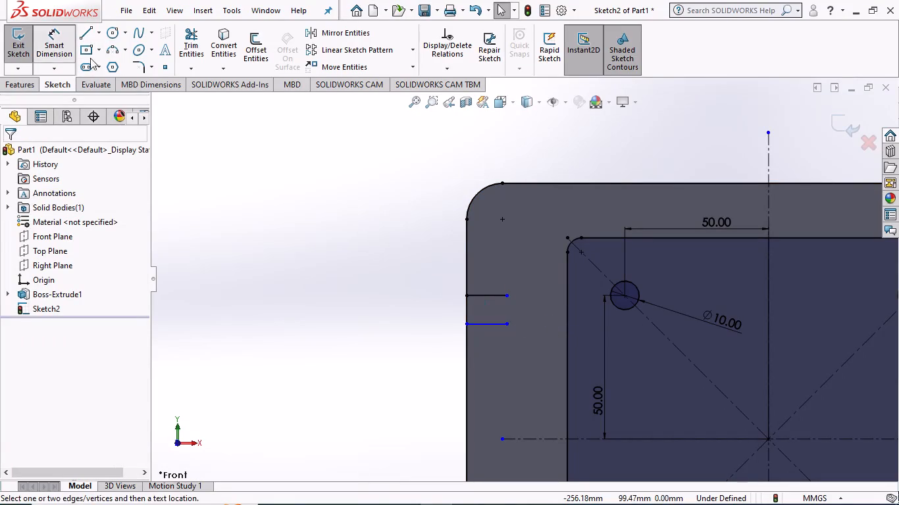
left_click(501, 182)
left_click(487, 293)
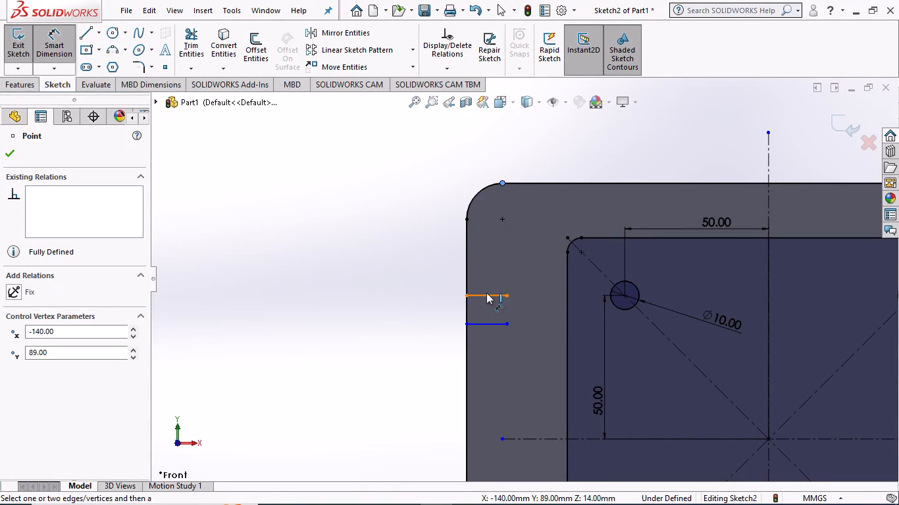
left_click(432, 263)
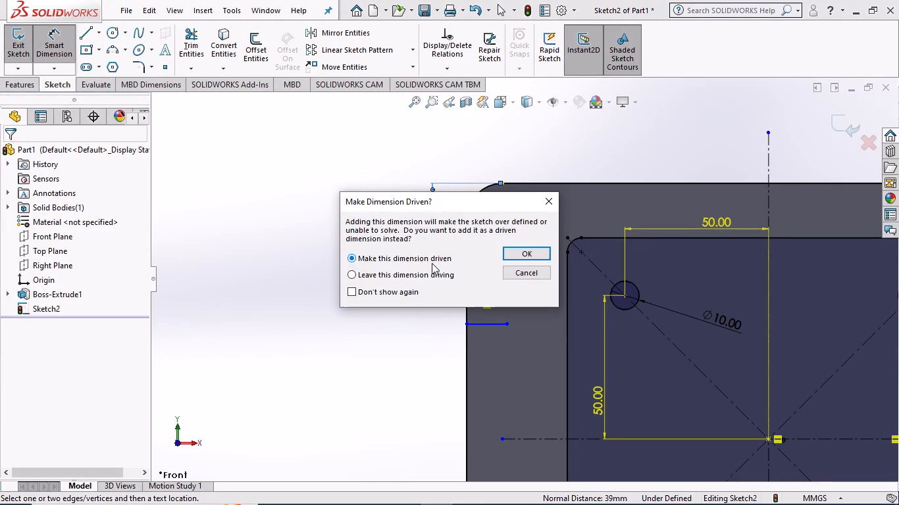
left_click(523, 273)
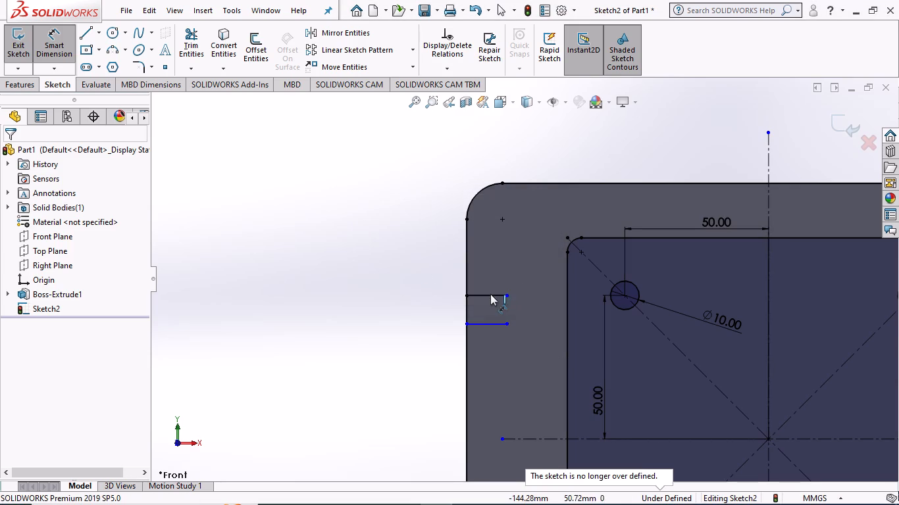
Trim away the upper horizontal line and redraw it higher on the plate's left edge, about 14 mm long.
left_click(195, 38)
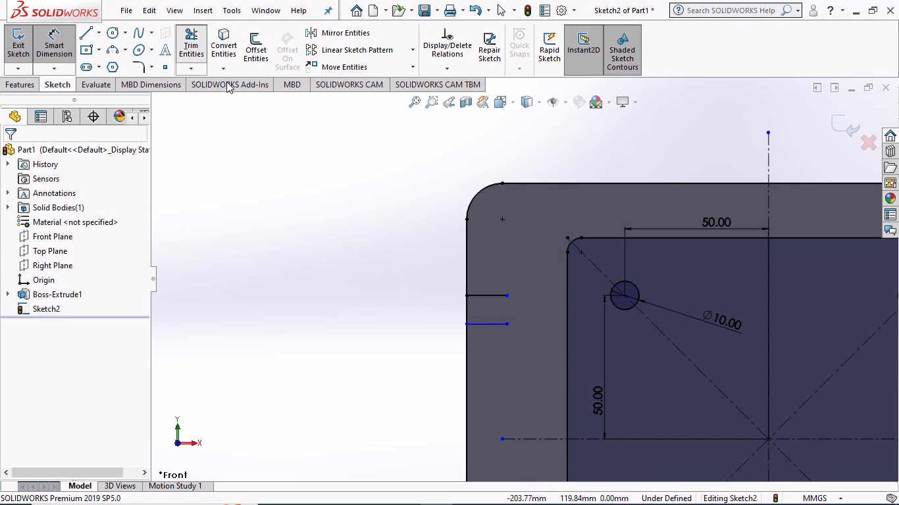
left_click(485, 297)
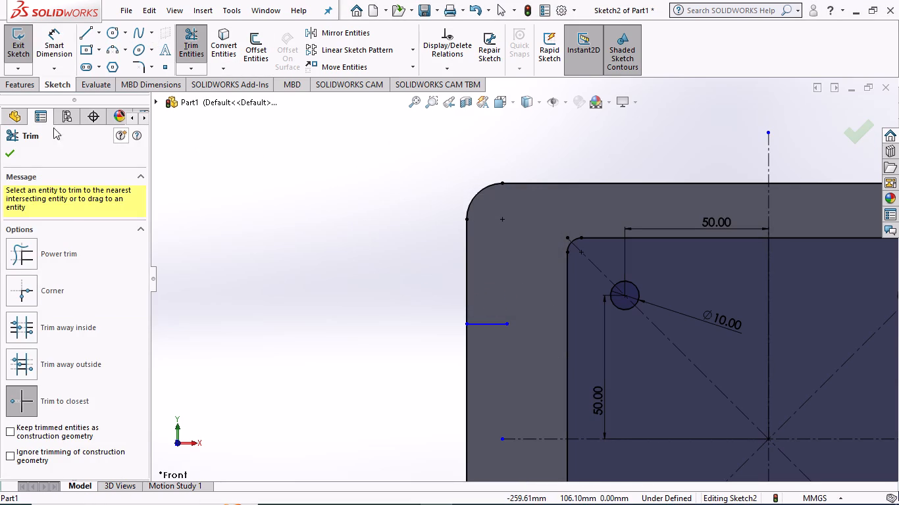
left_click(5, 149)
left_click(82, 32)
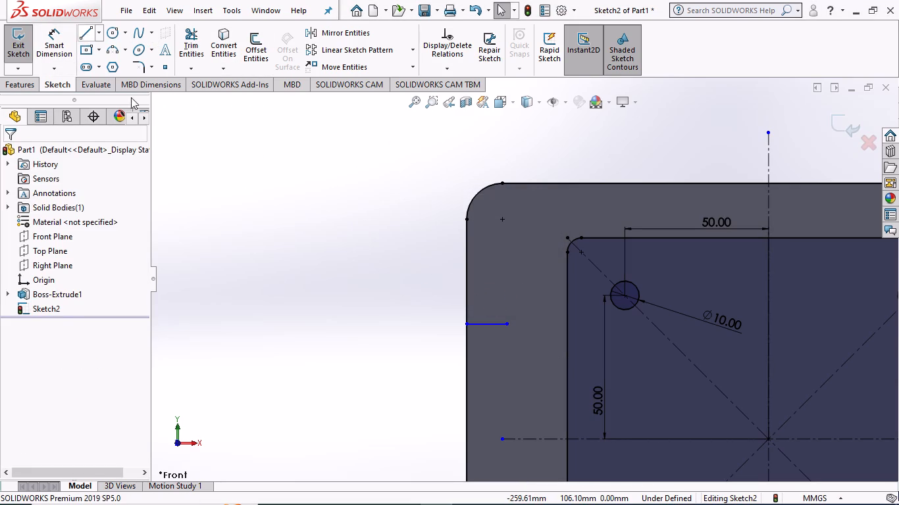
left_click(467, 277)
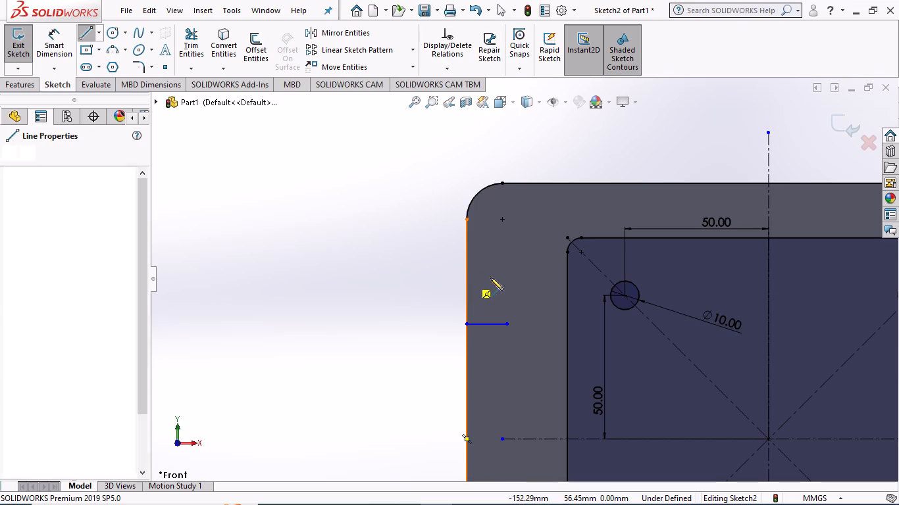
left_click(509, 278)
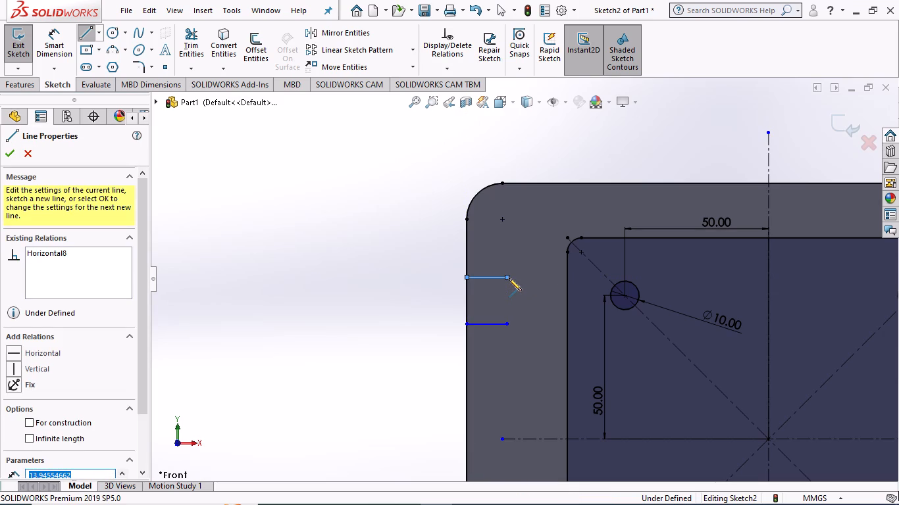
Dimension the upper and lower horizontal slot lines on the plate's left edge to 20 mm long each.
key("Escape")
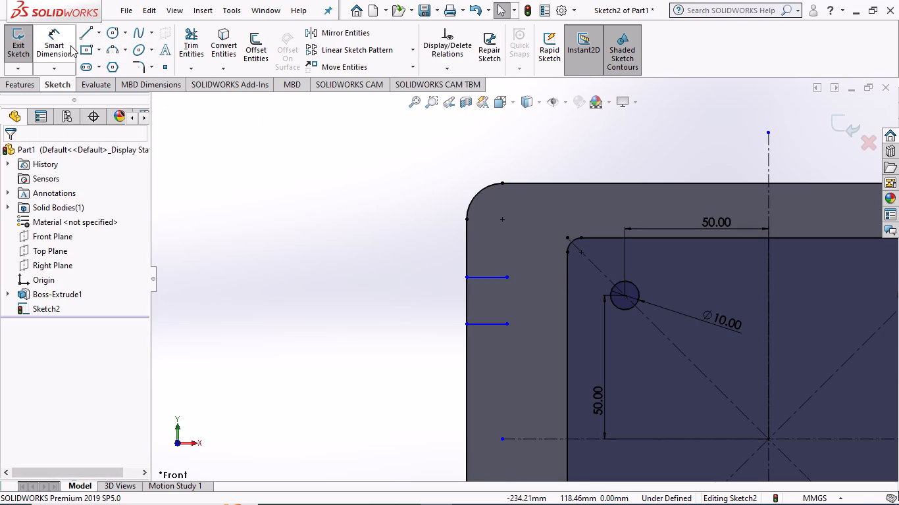
left_click(59, 46)
left_click(488, 276)
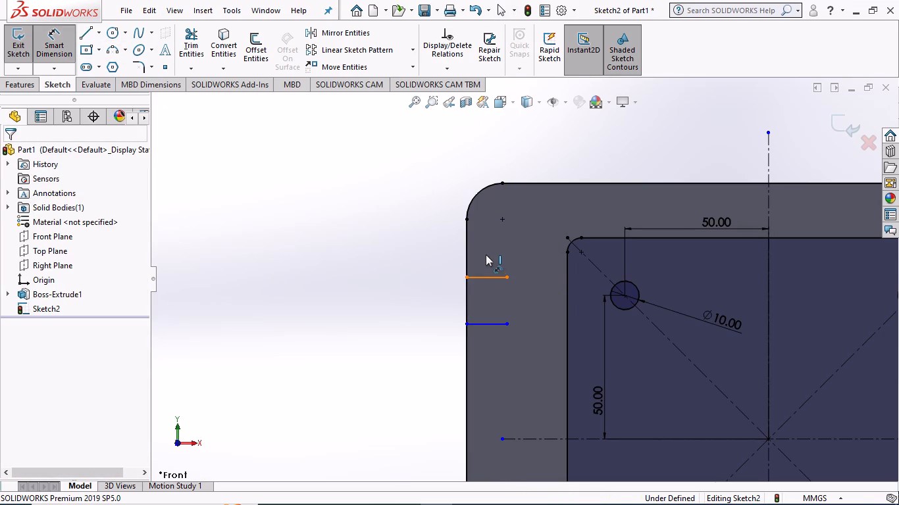
left_click(486, 253)
type("20")
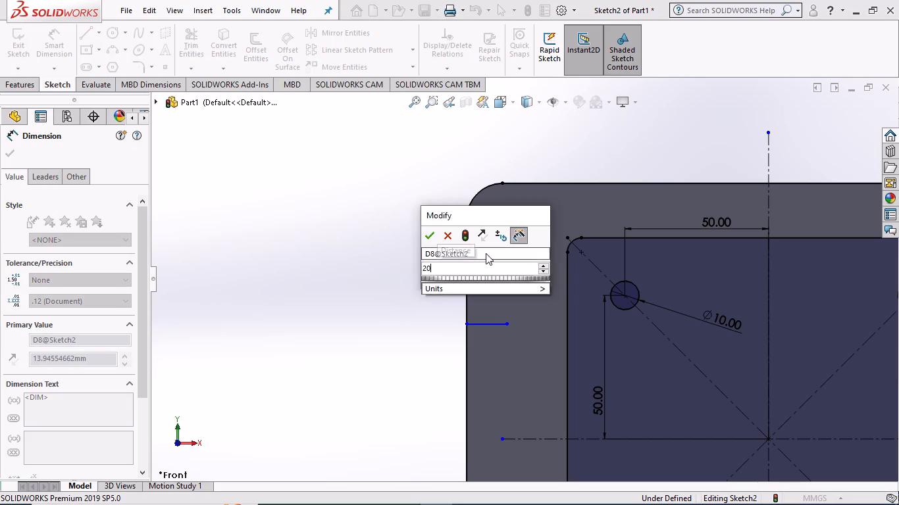
key("Return")
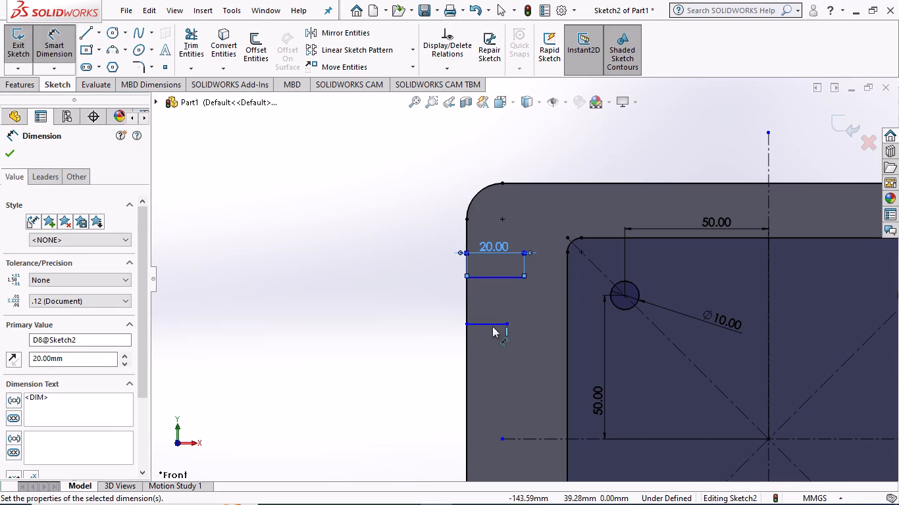
left_click(492, 326)
left_click(490, 343)
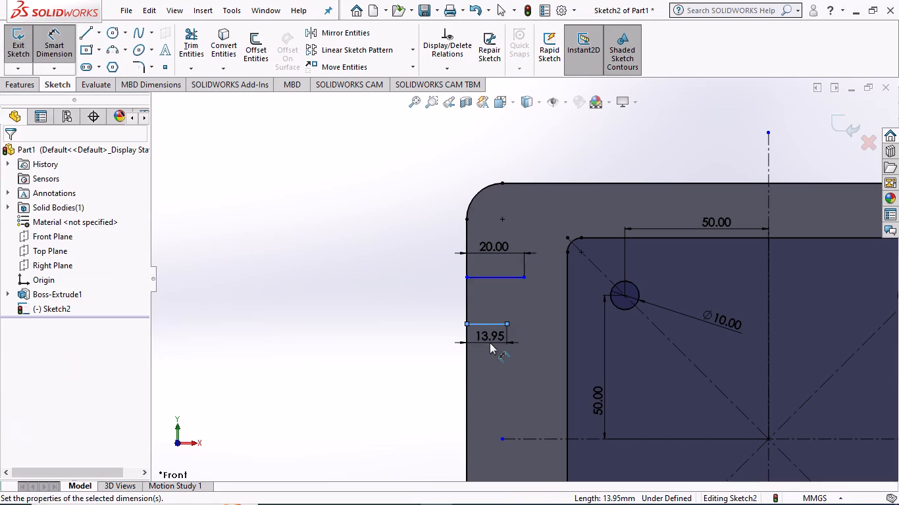
type("20")
key("Return")
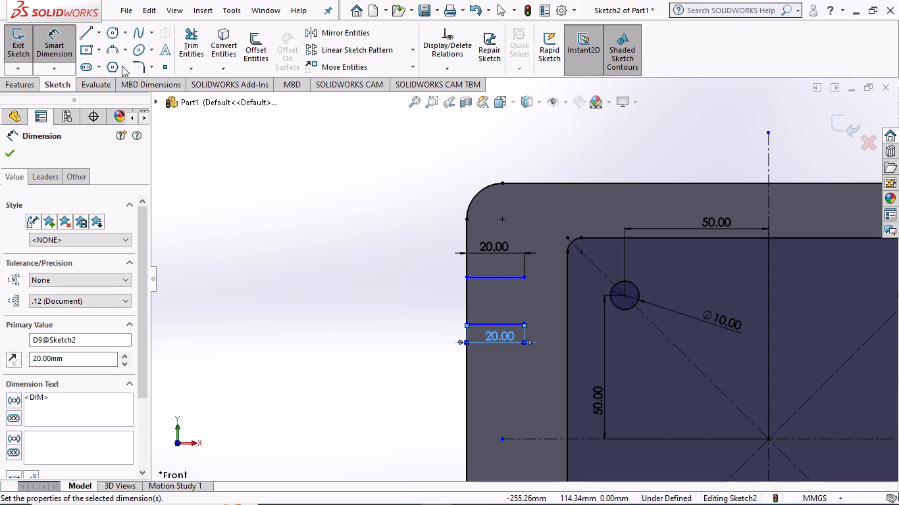
Close the slot's inner end with a three-point semicircular arc joining the right ends of the two 20 mm lines.
left_click(113, 49)
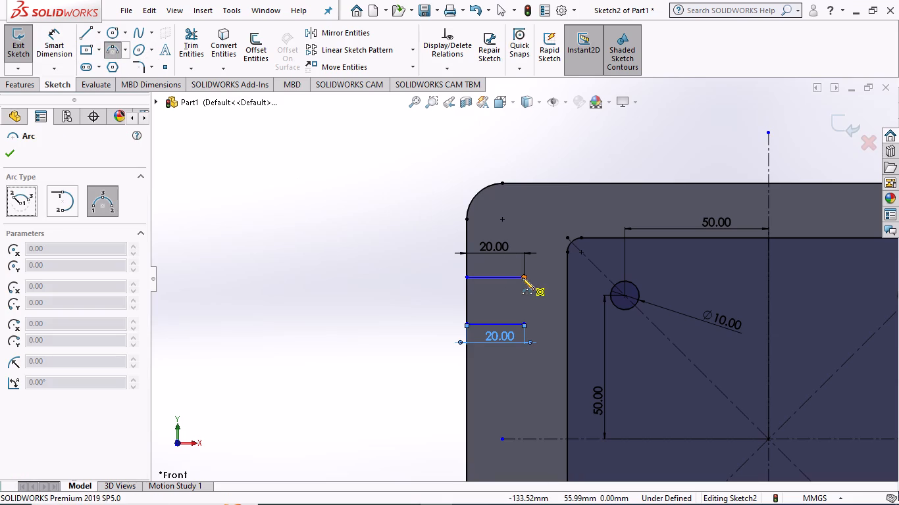
left_click(523, 276)
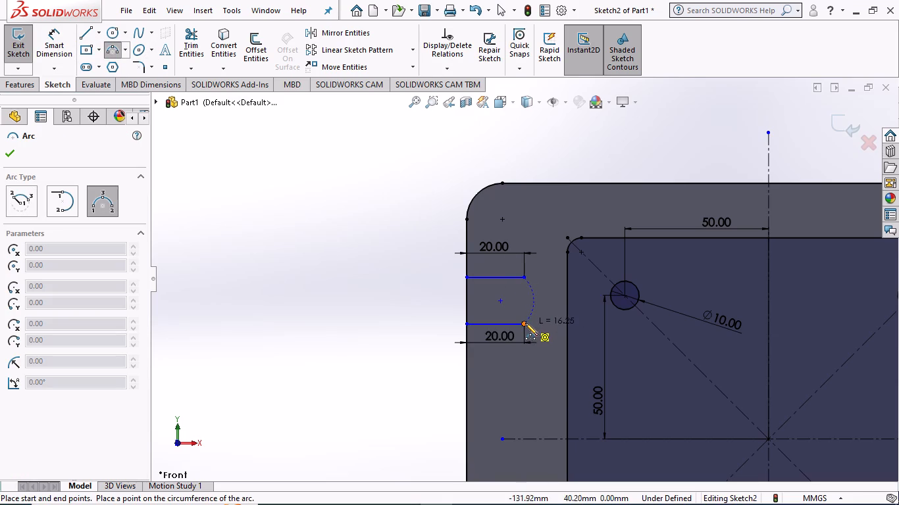
left_click(525, 323)
left_click(547, 306)
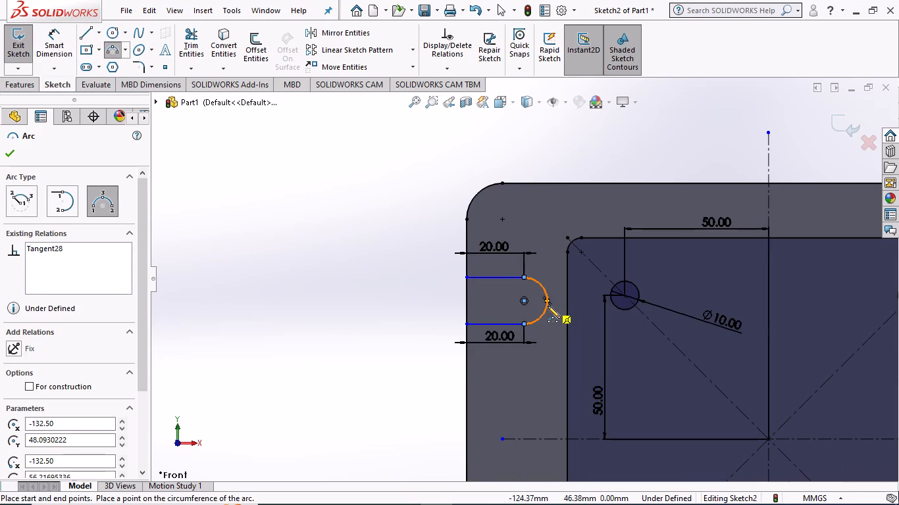
Dimension the slot's end arc to a 7 mm radius.
left_click(39, 37)
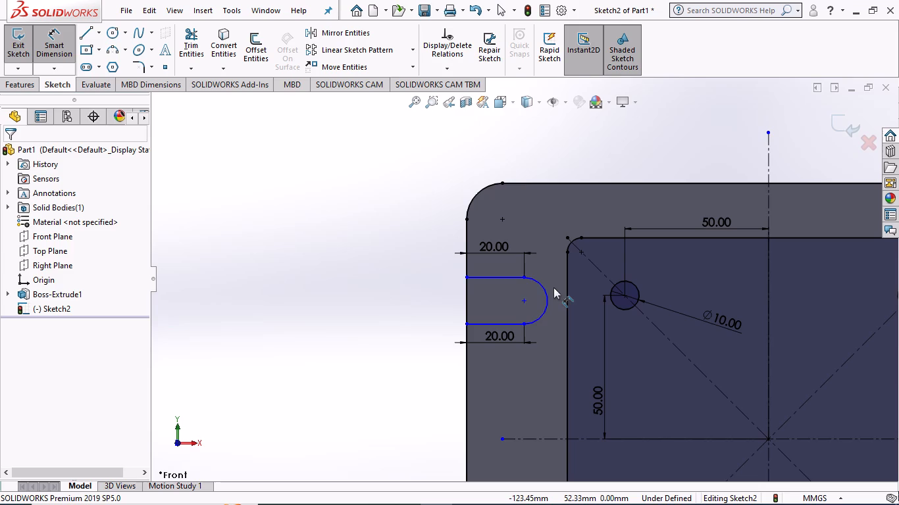
left_click(545, 291)
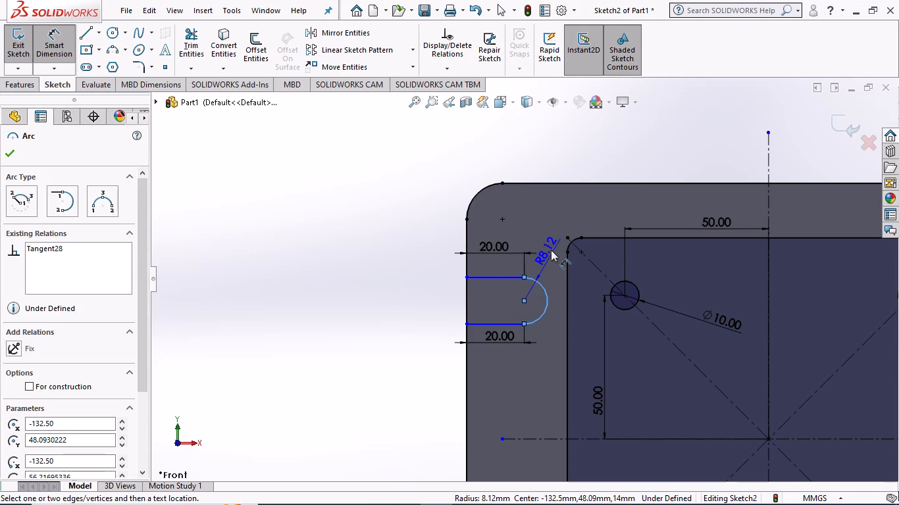
left_click(569, 206)
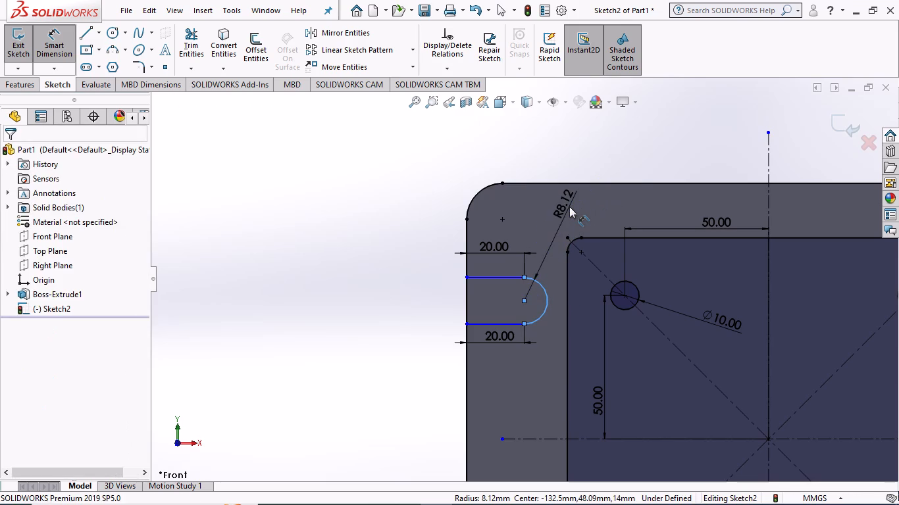
key("7")
key("Return")
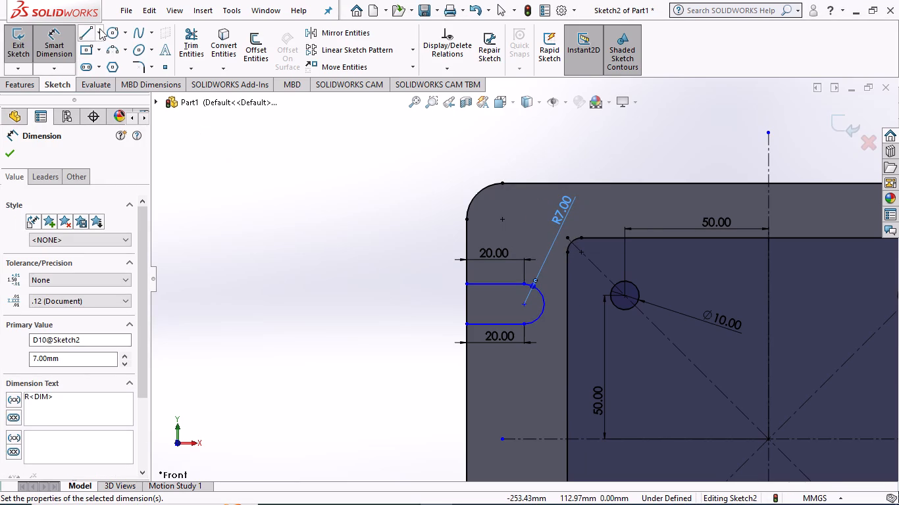
Dimension the slot arc's center 43 mm vertically below the top end of the plate's upper-left corner arc.
left_click(502, 181)
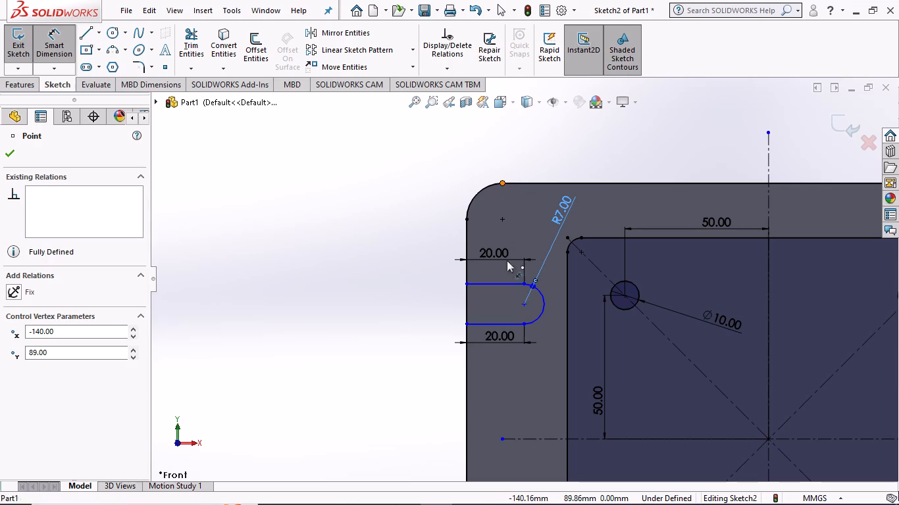
left_click(523, 304)
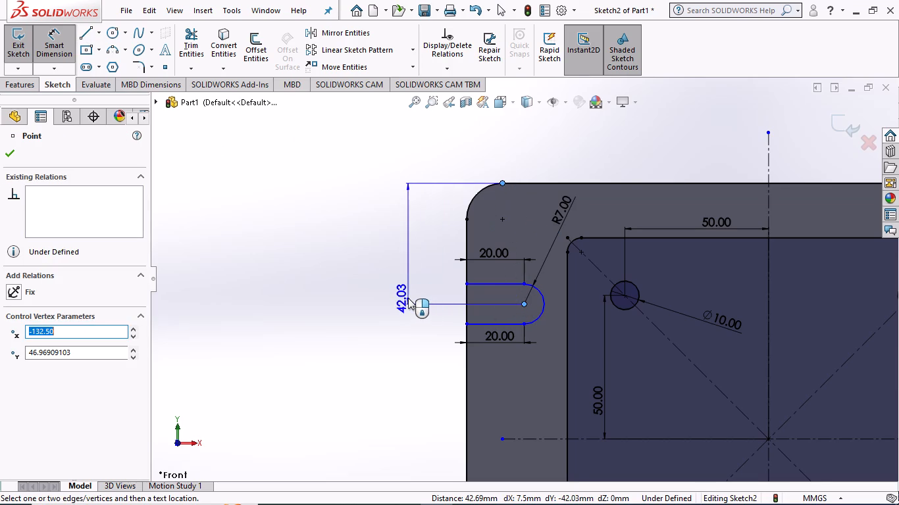
left_click(408, 298)
type("43")
key("Return")
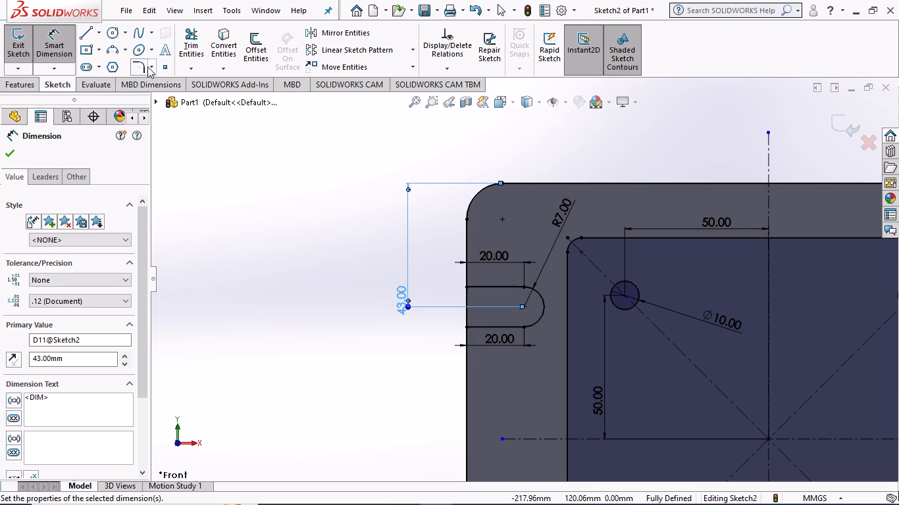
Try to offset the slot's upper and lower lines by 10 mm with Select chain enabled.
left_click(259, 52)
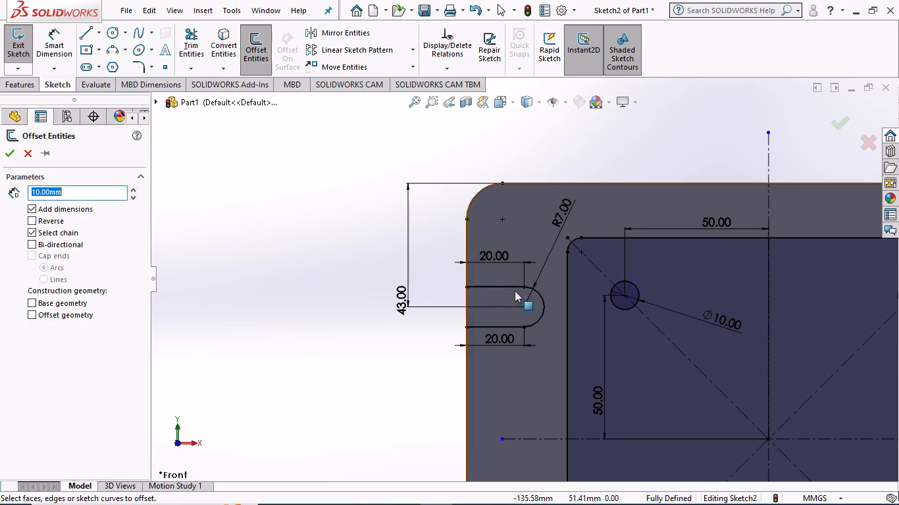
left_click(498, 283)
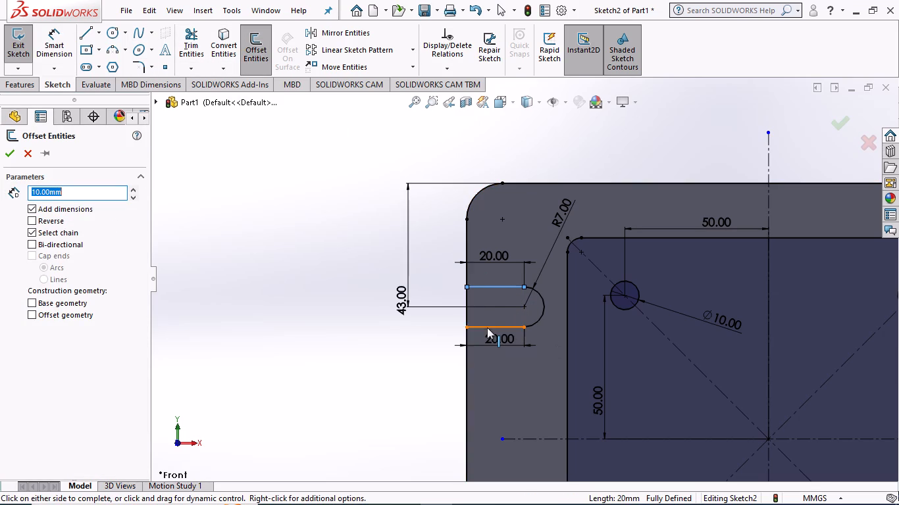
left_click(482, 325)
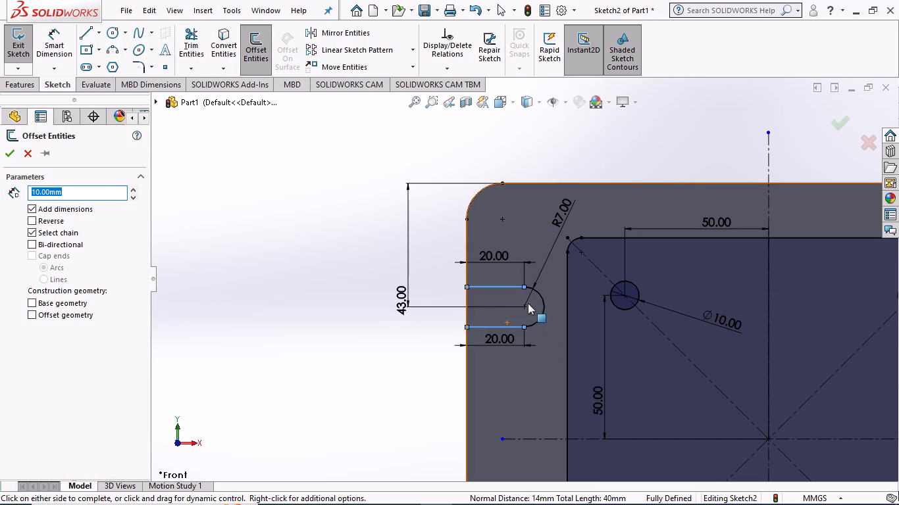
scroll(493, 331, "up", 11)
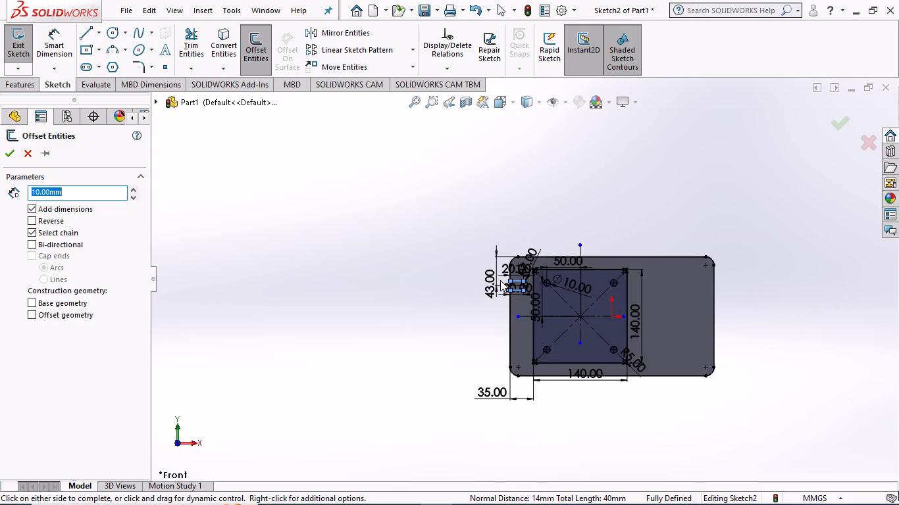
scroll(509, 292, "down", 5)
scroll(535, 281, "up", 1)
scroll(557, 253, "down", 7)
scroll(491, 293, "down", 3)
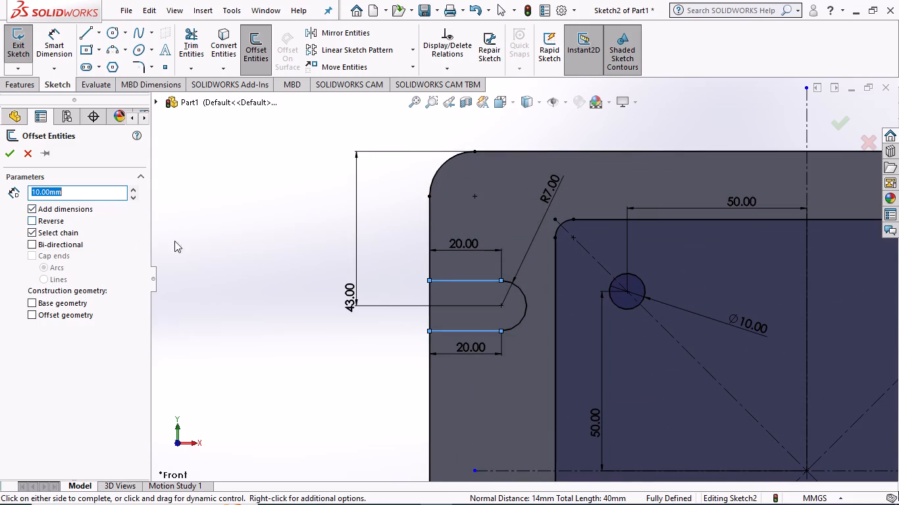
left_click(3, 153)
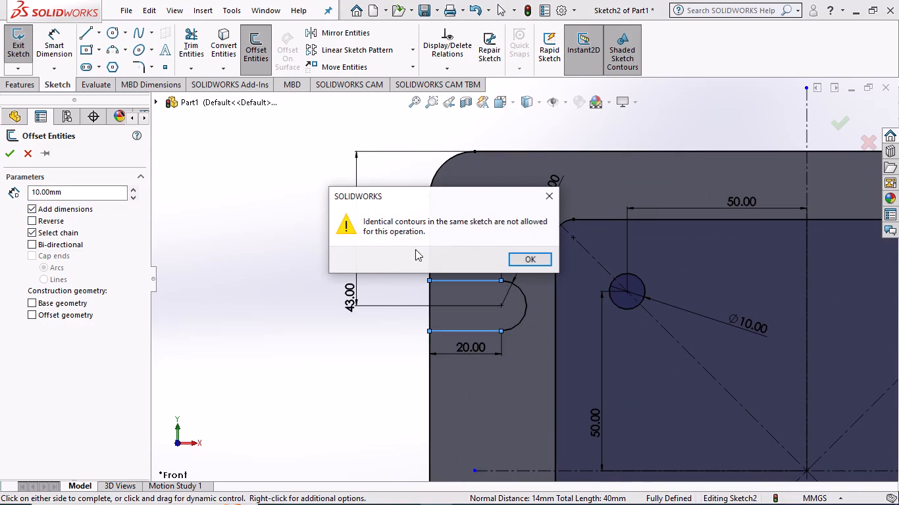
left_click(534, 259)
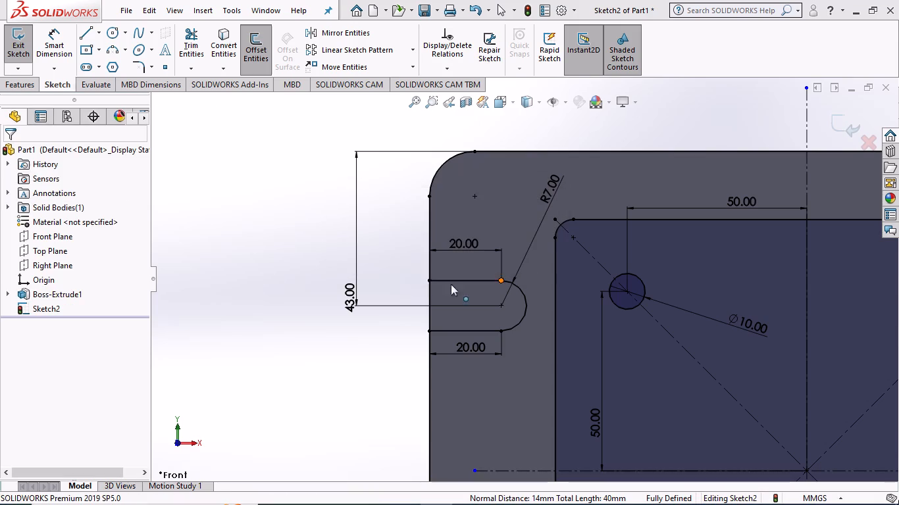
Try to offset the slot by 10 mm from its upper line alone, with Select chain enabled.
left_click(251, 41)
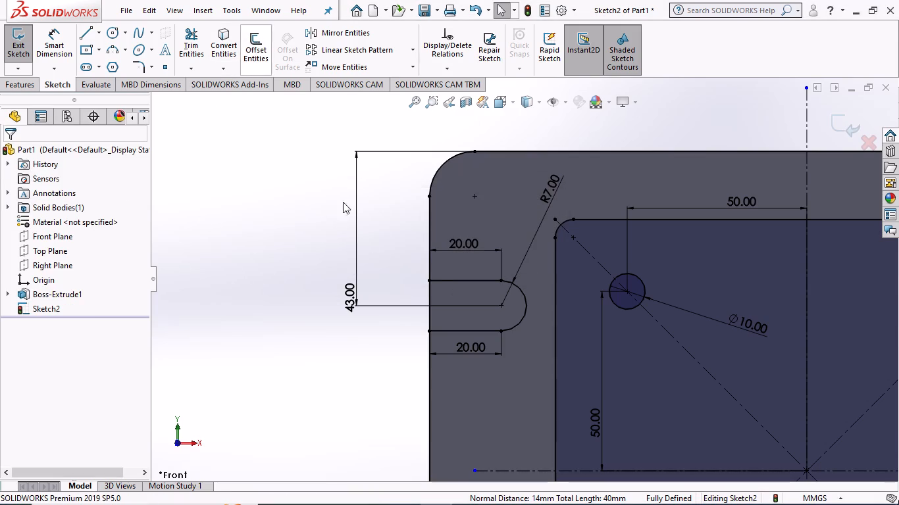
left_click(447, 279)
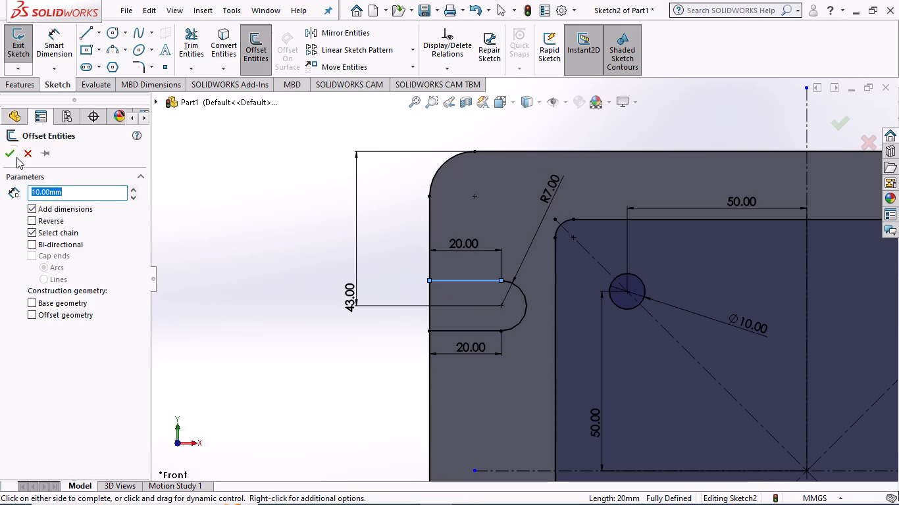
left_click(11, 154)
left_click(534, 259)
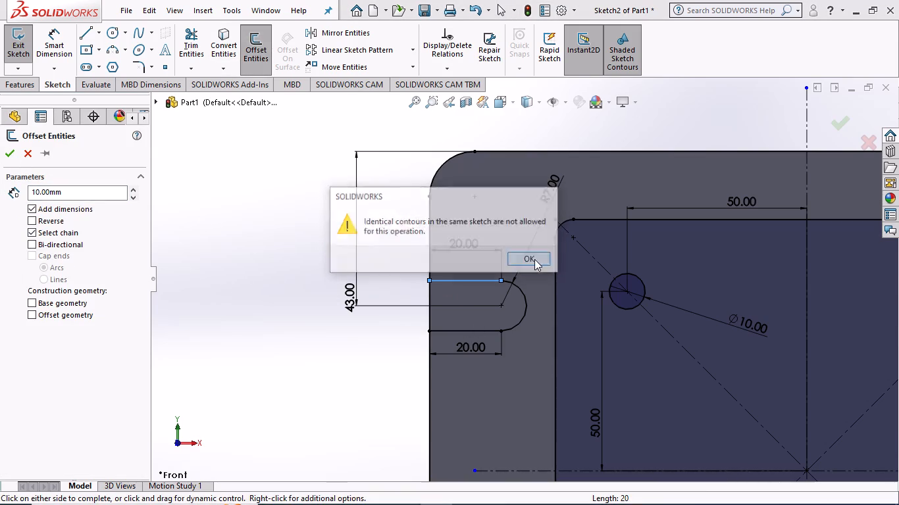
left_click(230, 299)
Sketch horizontal lines from the plate's left edge, one above and one below the slot, ending in line with its straight sides.
scroll(356, 345, "up", 2)
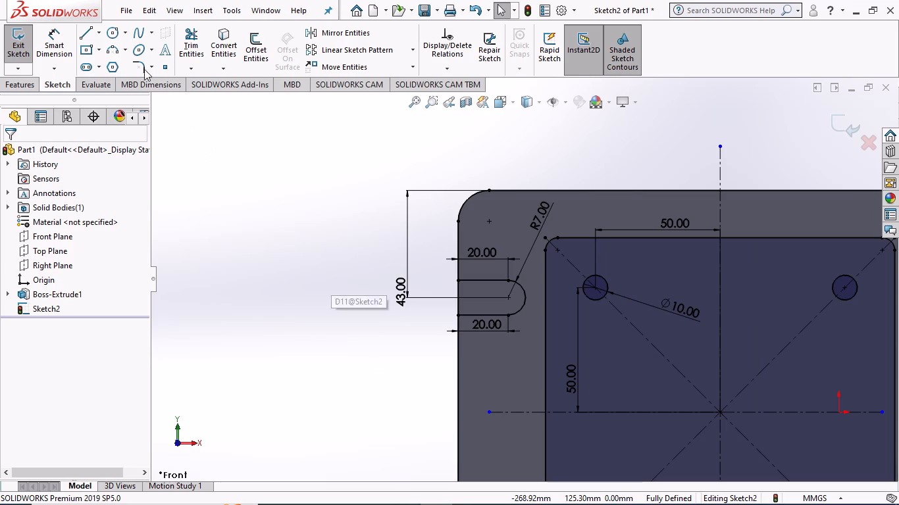
left_click(86, 31)
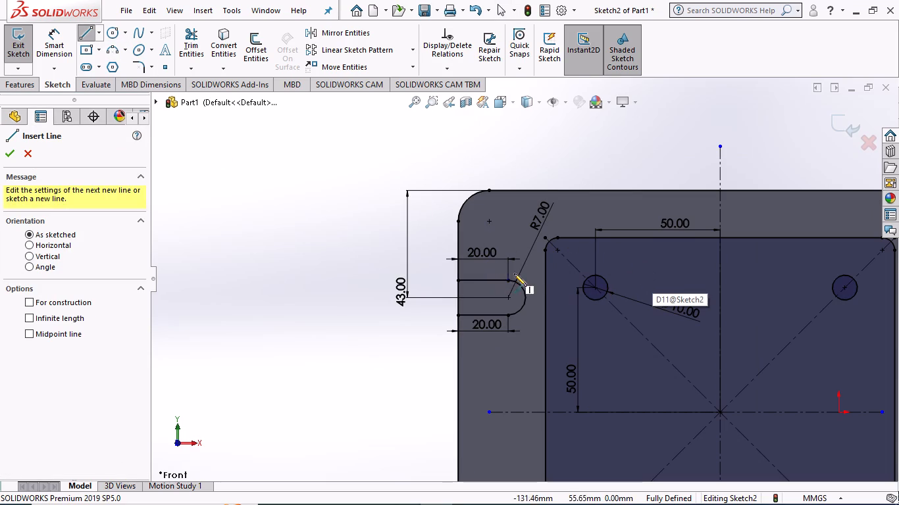
left_click(459, 264)
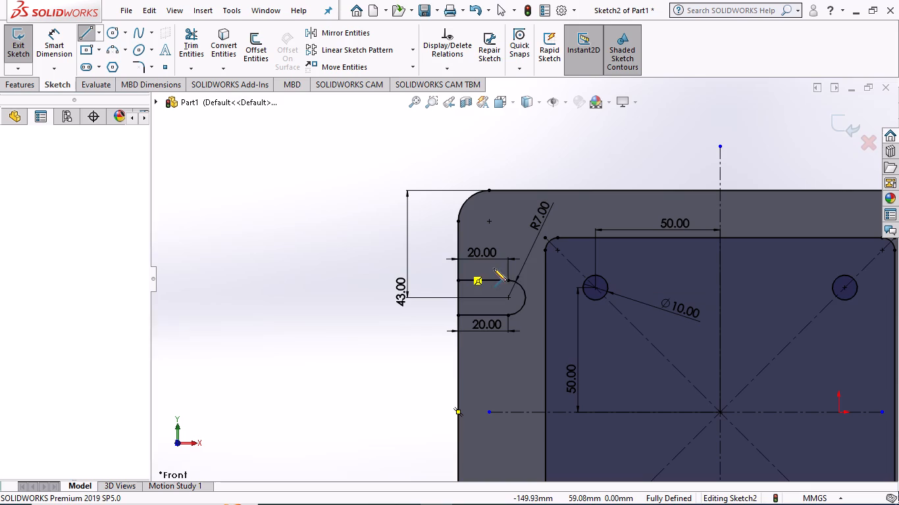
left_click(511, 265)
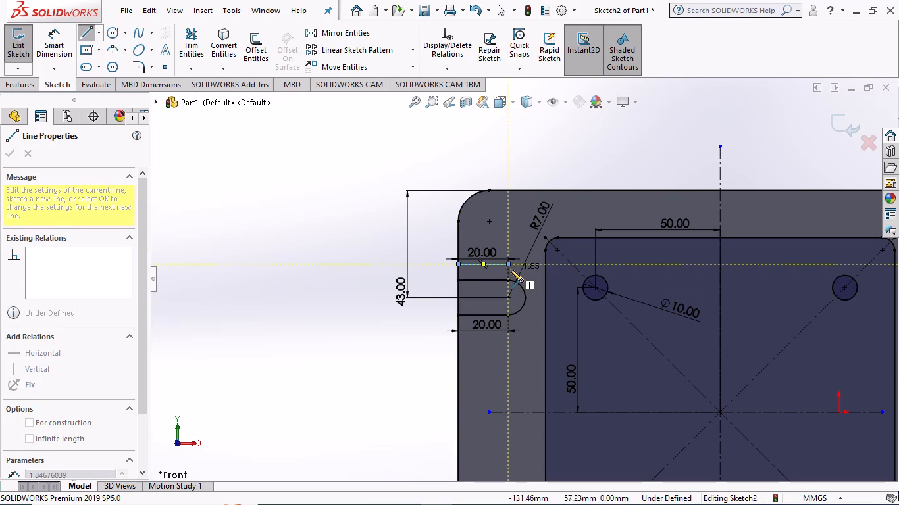
key("Escape")
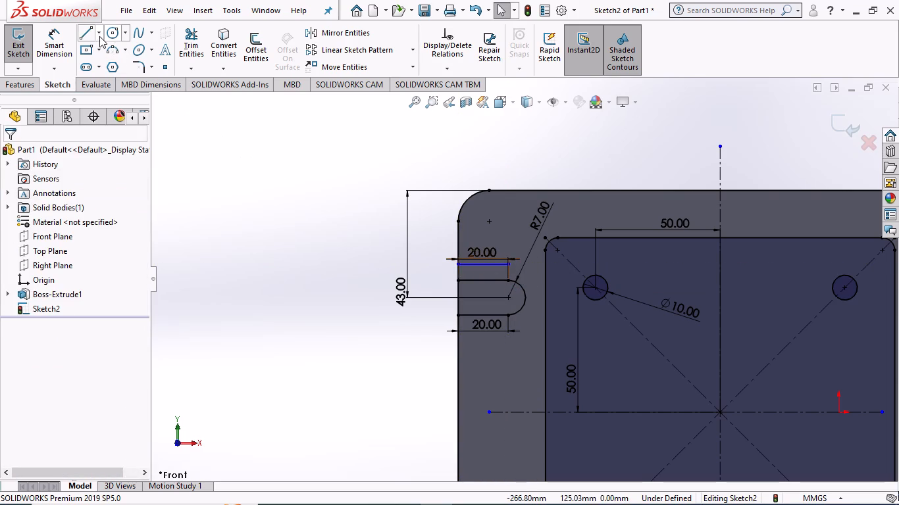
left_click(92, 36)
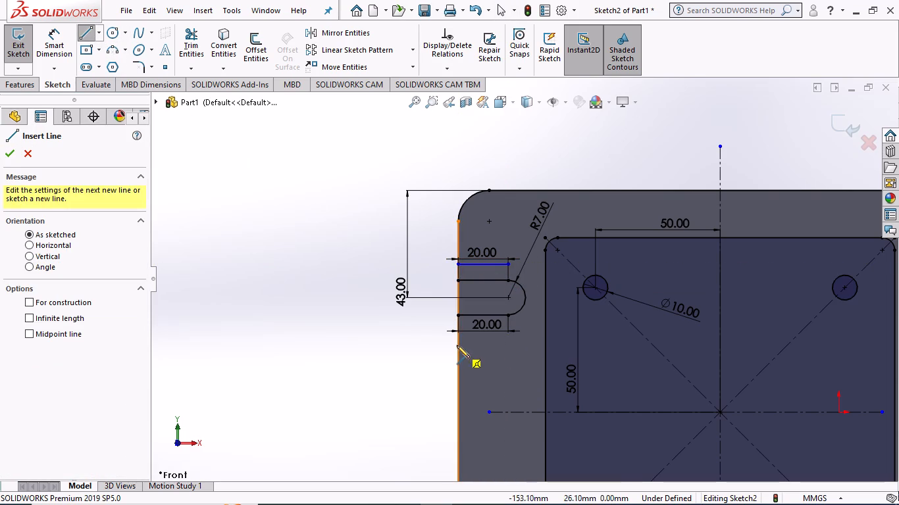
left_click(459, 340)
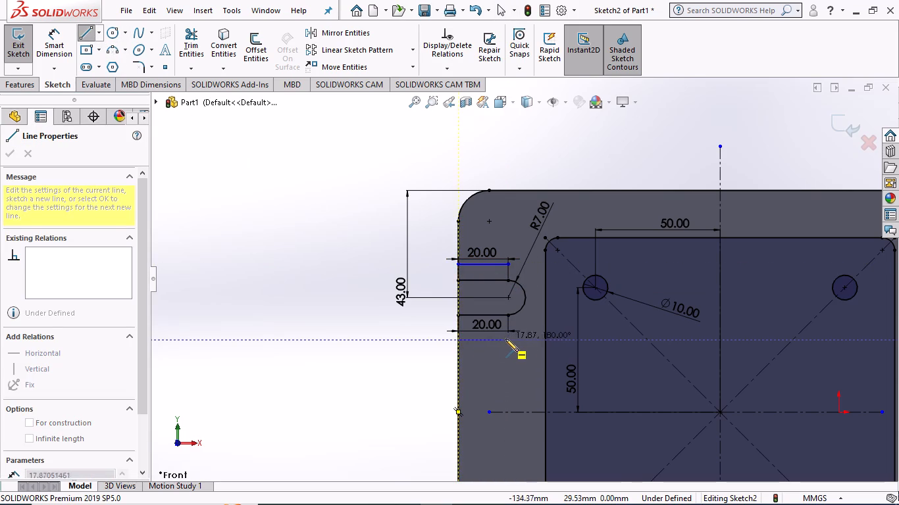
left_click(507, 339)
key("Escape")
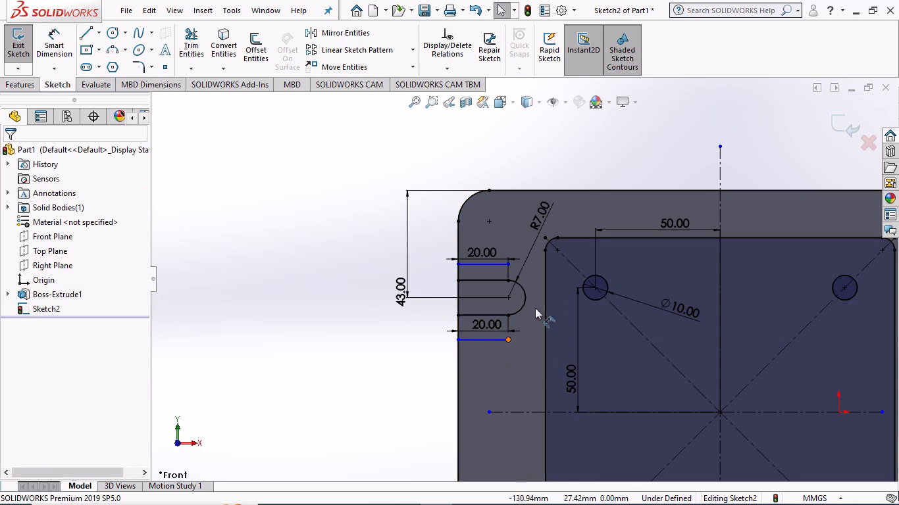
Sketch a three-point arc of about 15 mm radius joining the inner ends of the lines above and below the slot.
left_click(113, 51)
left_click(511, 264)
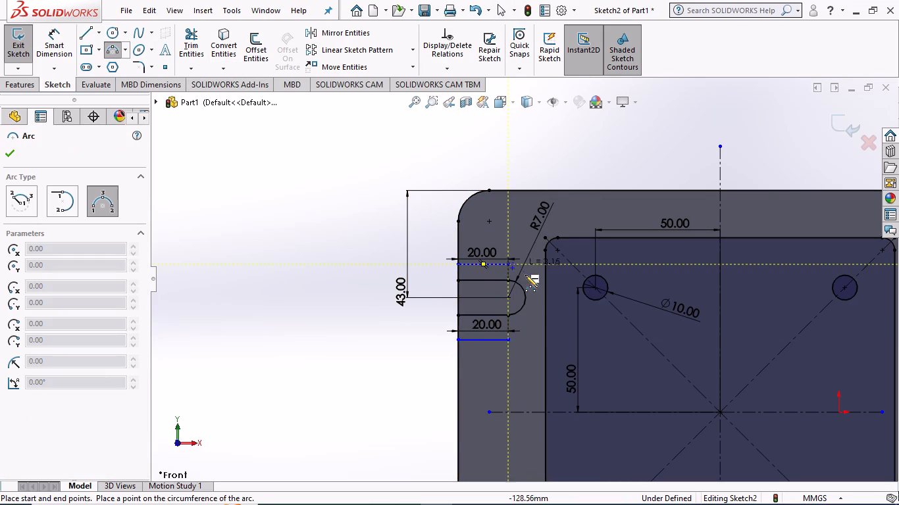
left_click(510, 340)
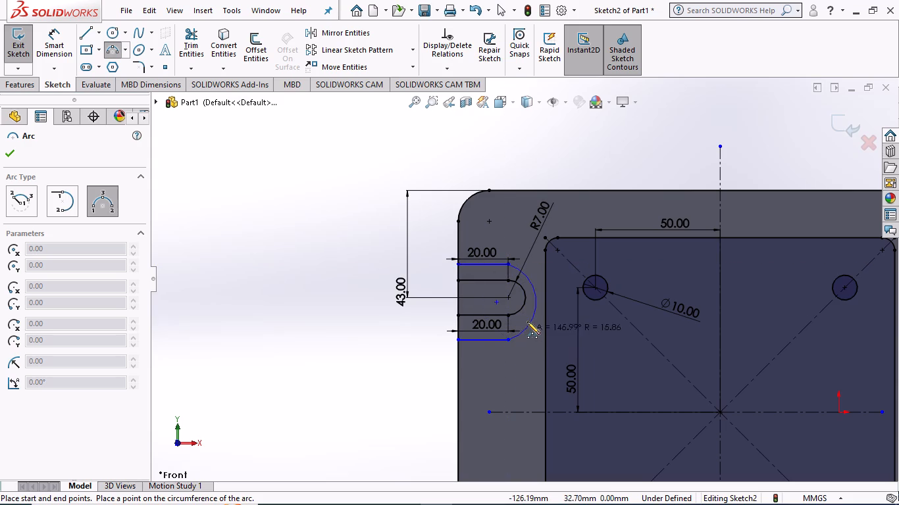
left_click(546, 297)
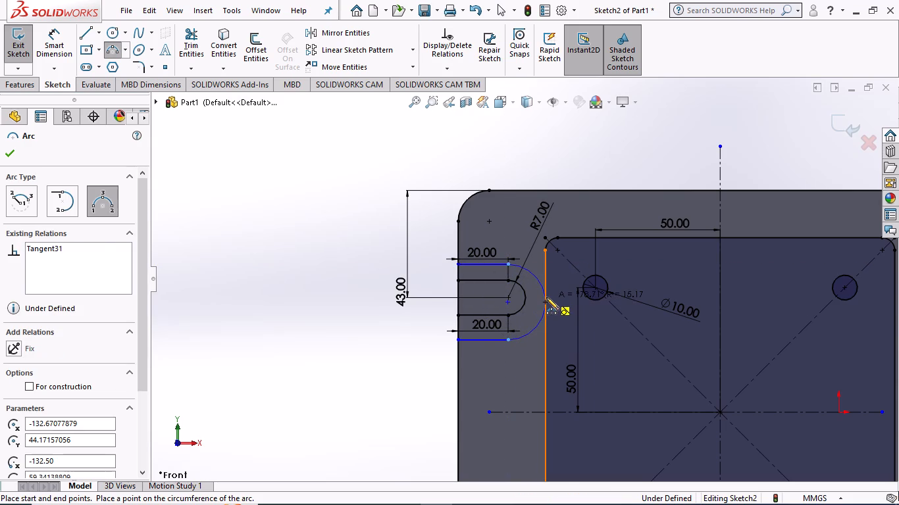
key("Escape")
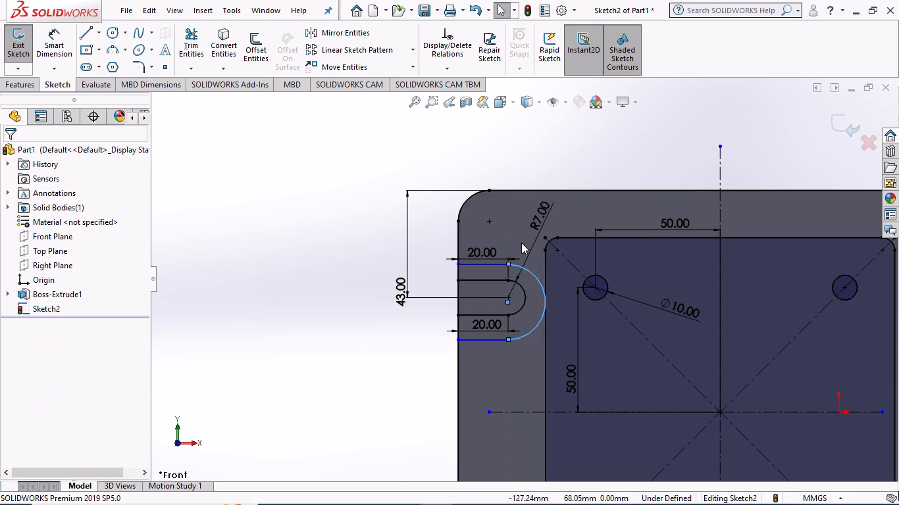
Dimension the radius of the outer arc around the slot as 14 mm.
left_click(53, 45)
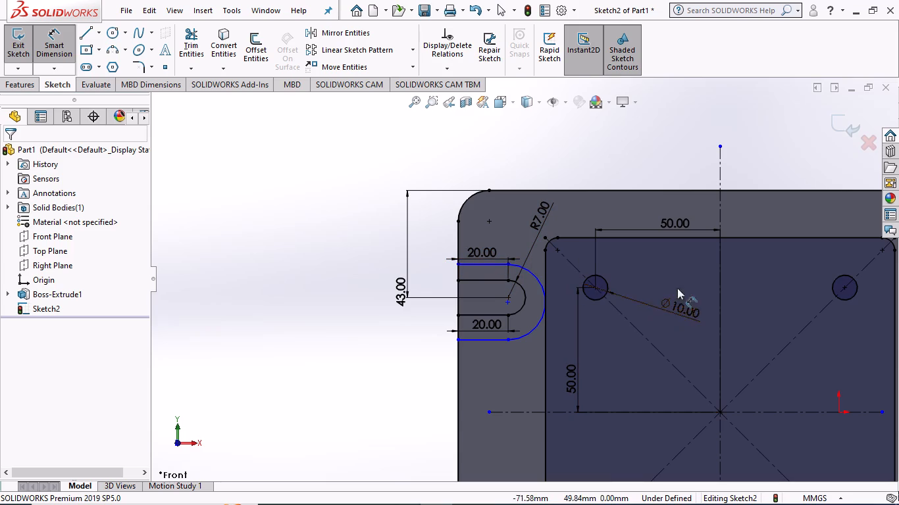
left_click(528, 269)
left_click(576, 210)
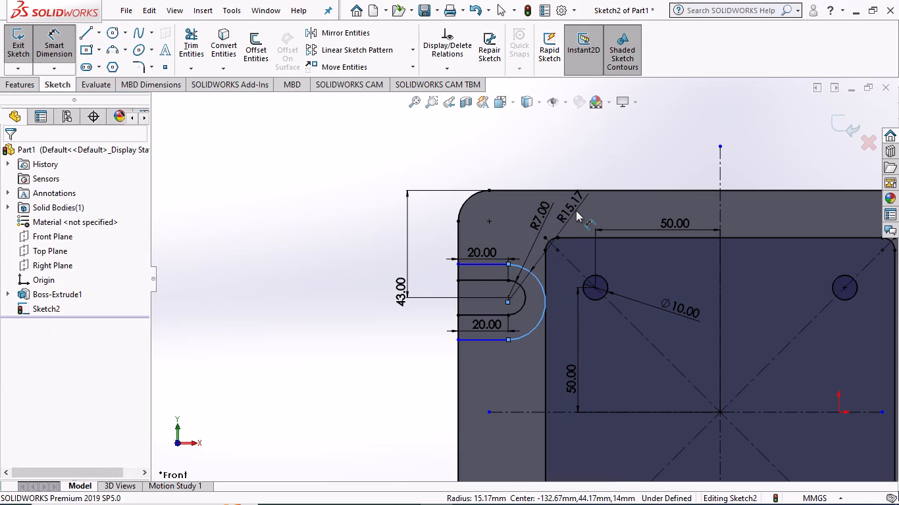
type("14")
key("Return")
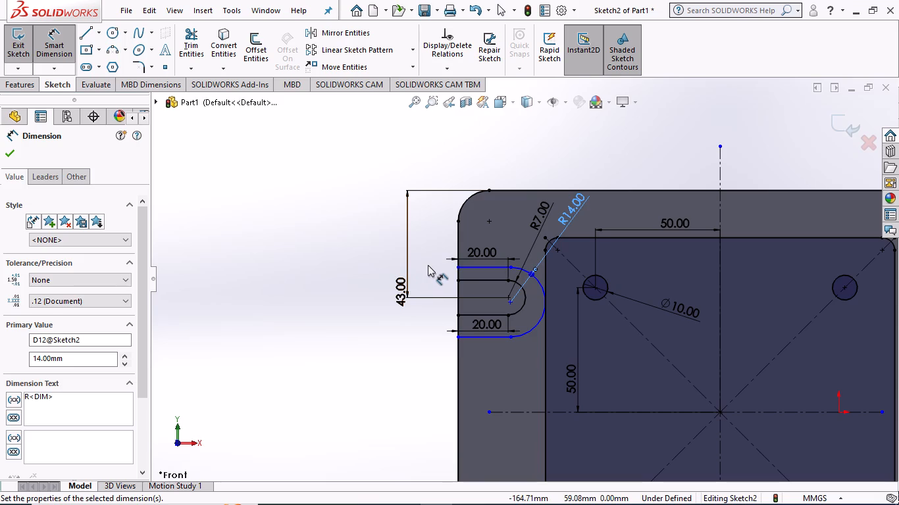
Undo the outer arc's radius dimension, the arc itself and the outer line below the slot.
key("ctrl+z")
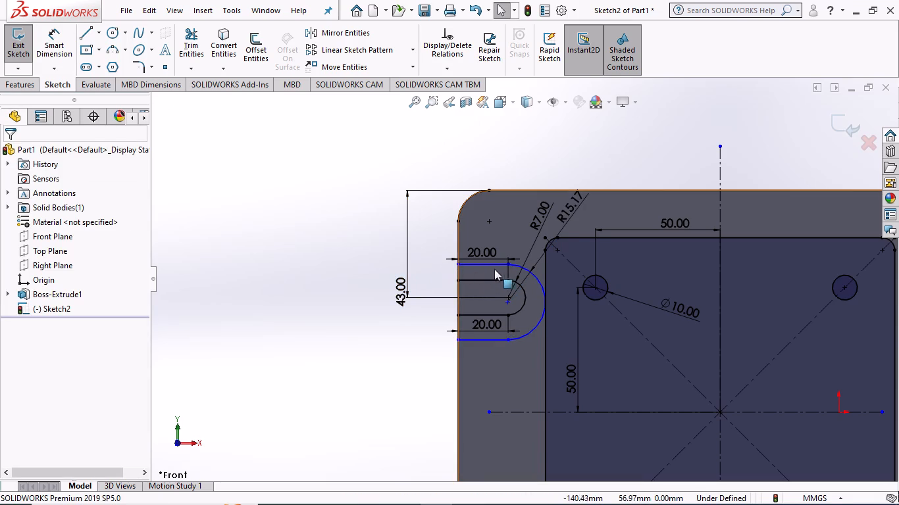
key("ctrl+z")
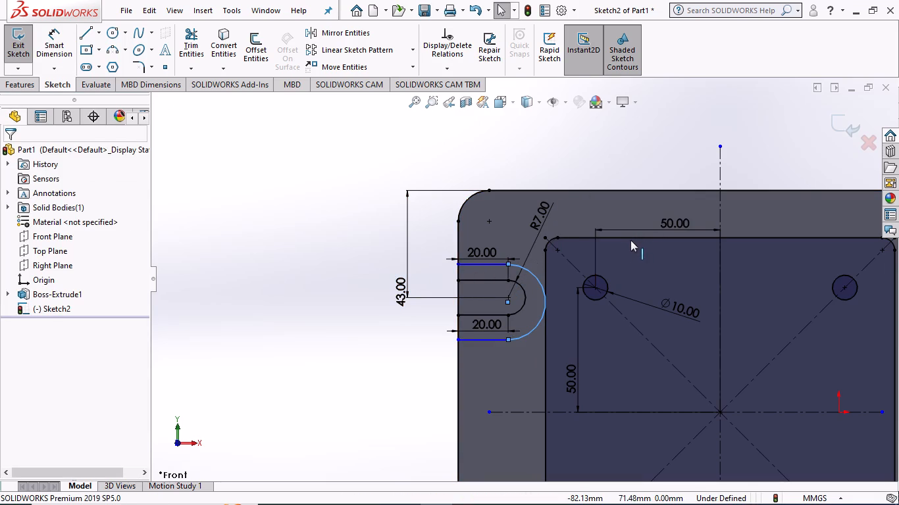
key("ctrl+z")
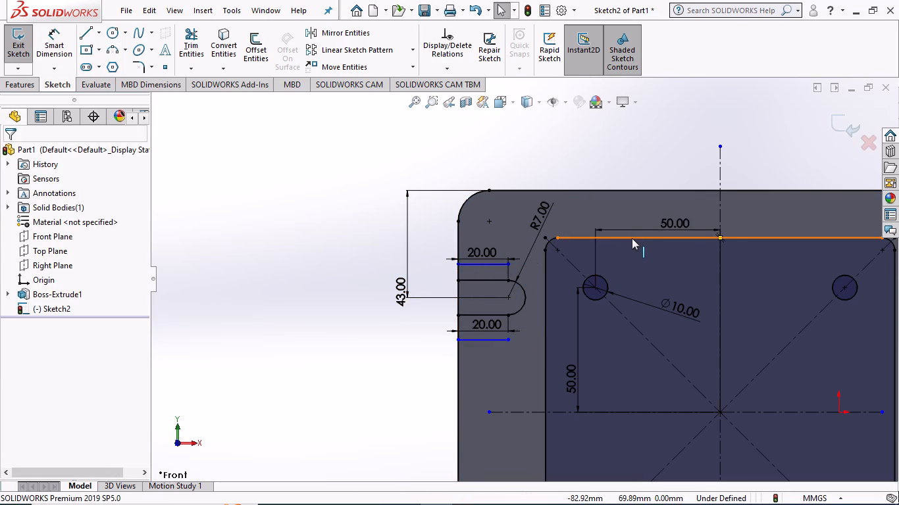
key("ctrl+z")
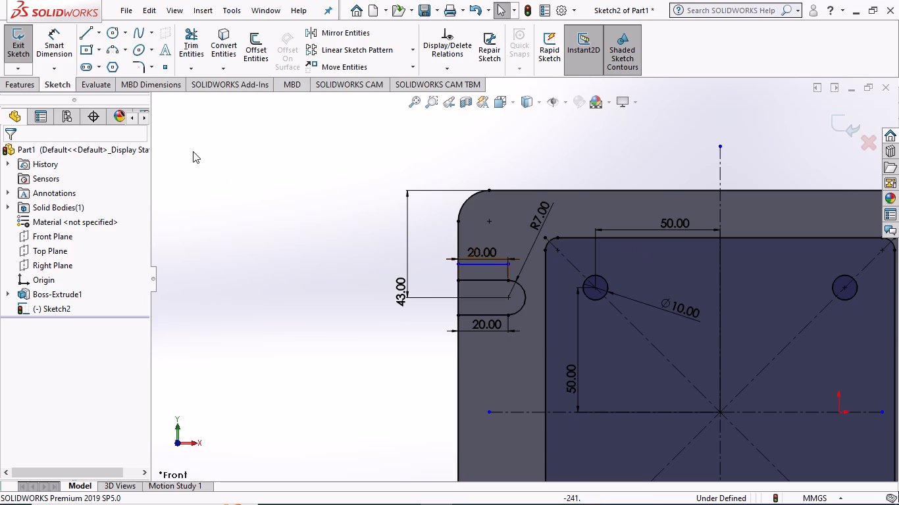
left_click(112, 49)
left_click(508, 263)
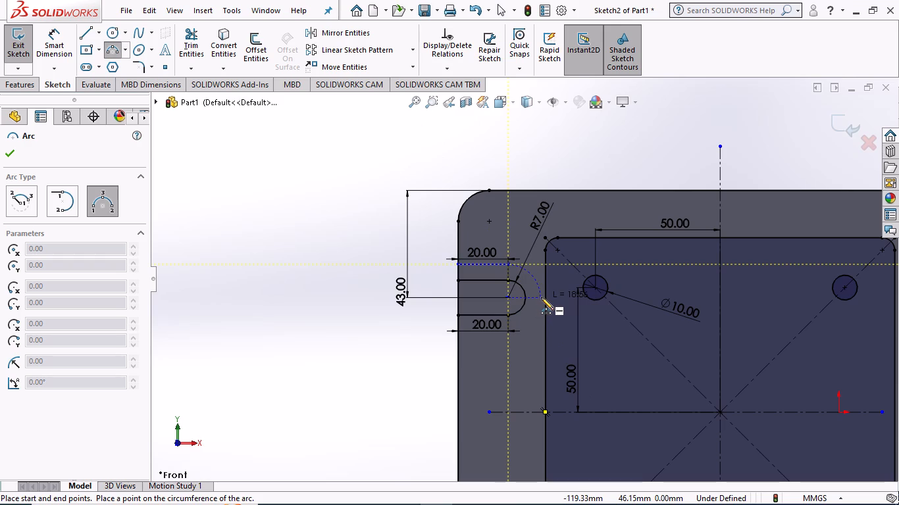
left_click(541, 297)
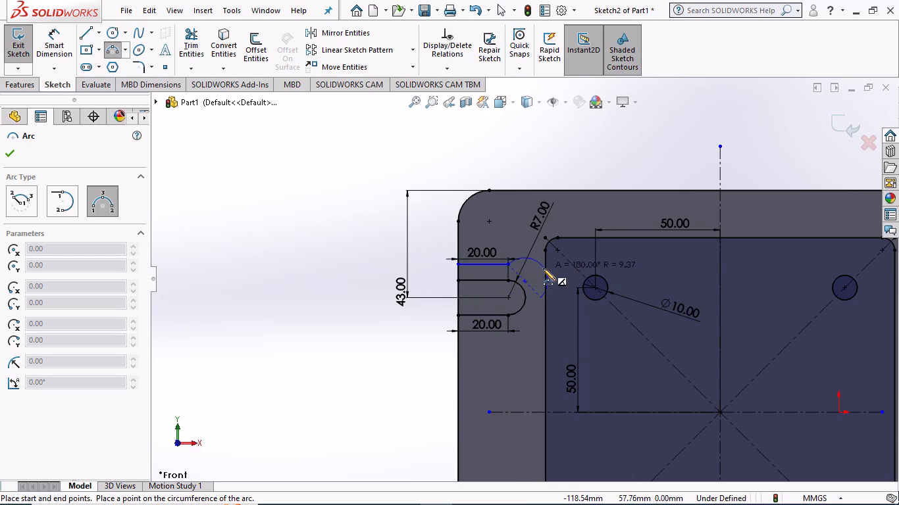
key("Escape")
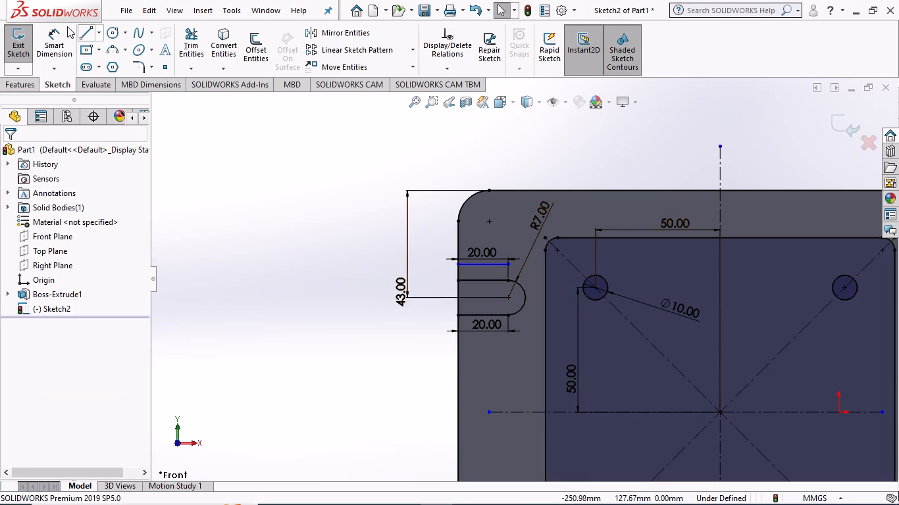
Dimension the outer line above the slot 7 mm from the slot's upper straight side.
left_click(50, 47)
left_click(484, 264)
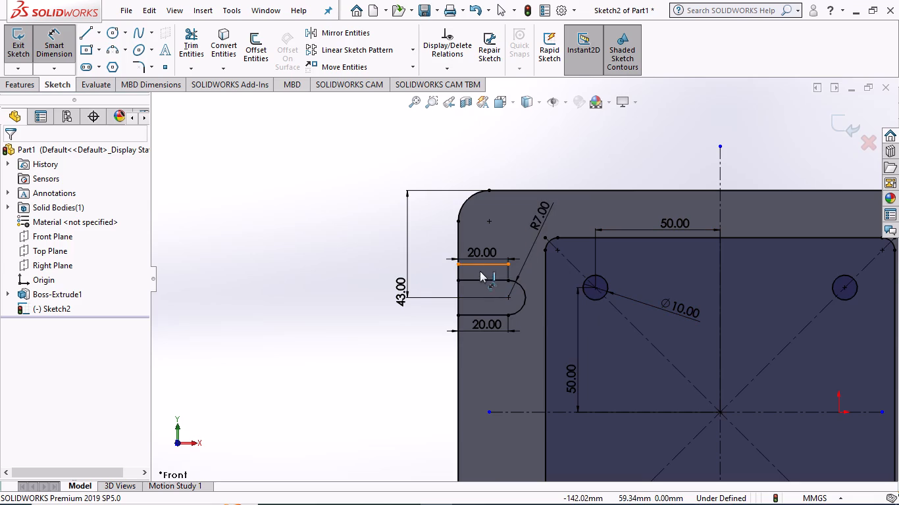
left_click(477, 279)
left_click(364, 264)
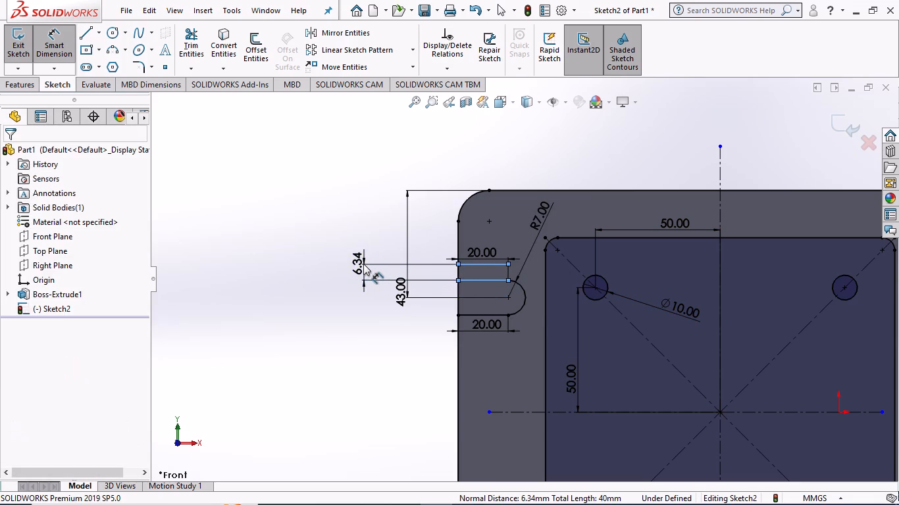
key("7")
key("Return")
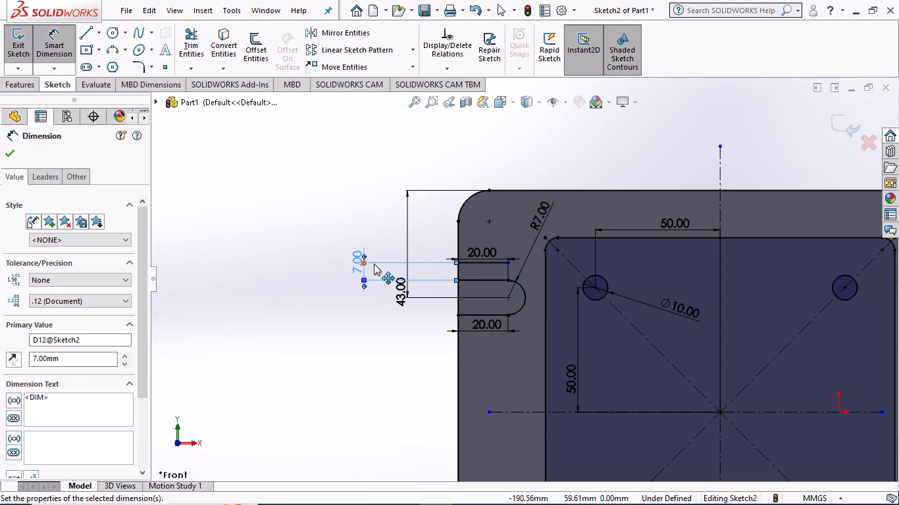
left_click(5, 155)
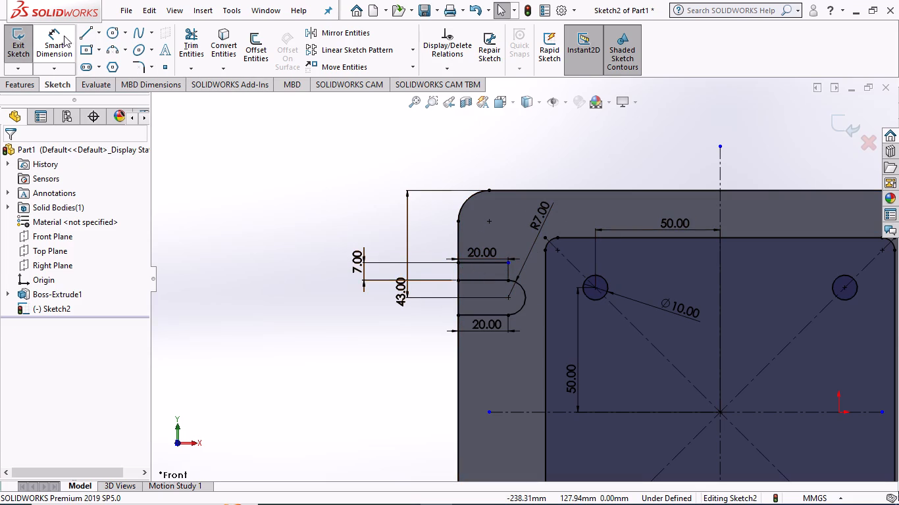
Sketch a 20 mm horizontal line below the slot, from the plate's left edge to in line with the slot's straight sides.
left_click(82, 32)
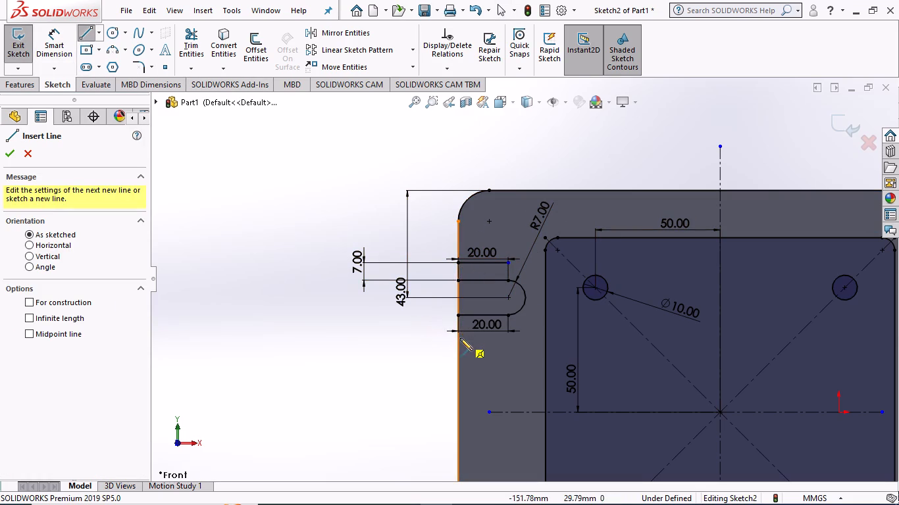
left_click(457, 339)
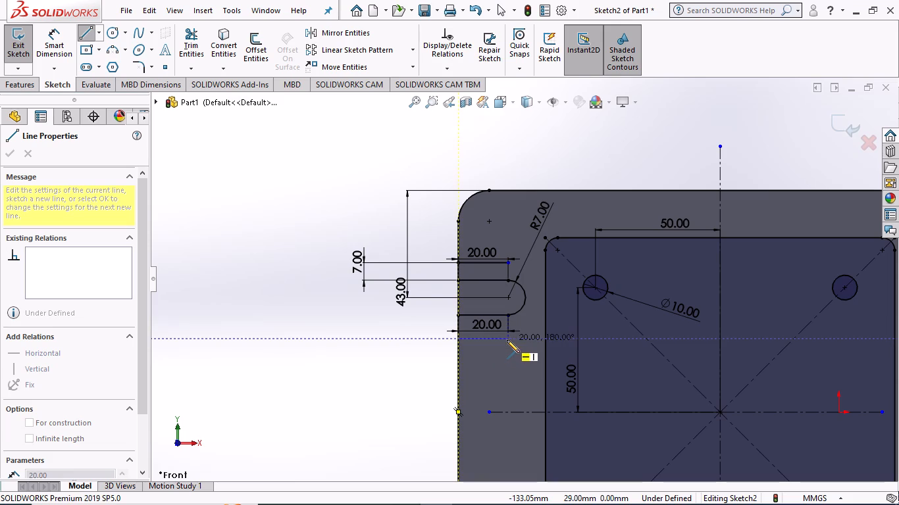
left_click(507, 339)
key("Escape")
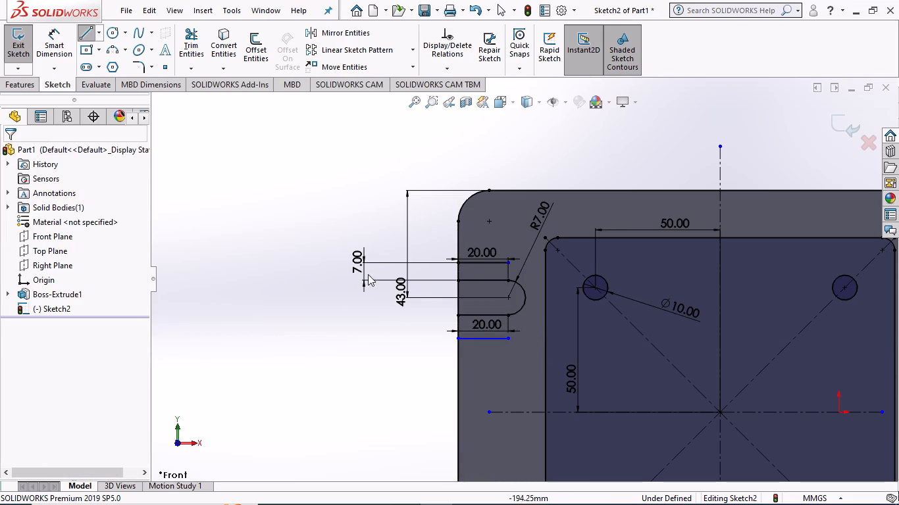
Dimension the length of the outer line below the slot as 20 mm.
left_click_drag(48, 22, 47, 28)
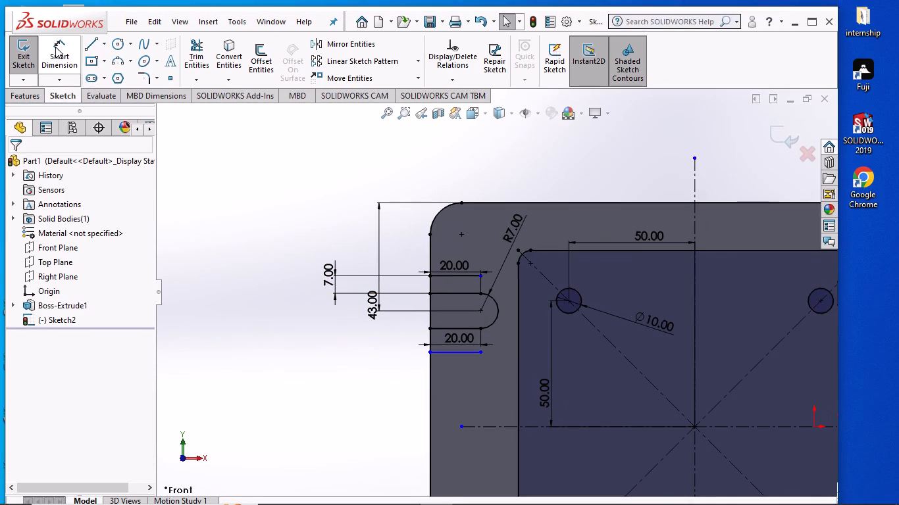
left_click(815, 20)
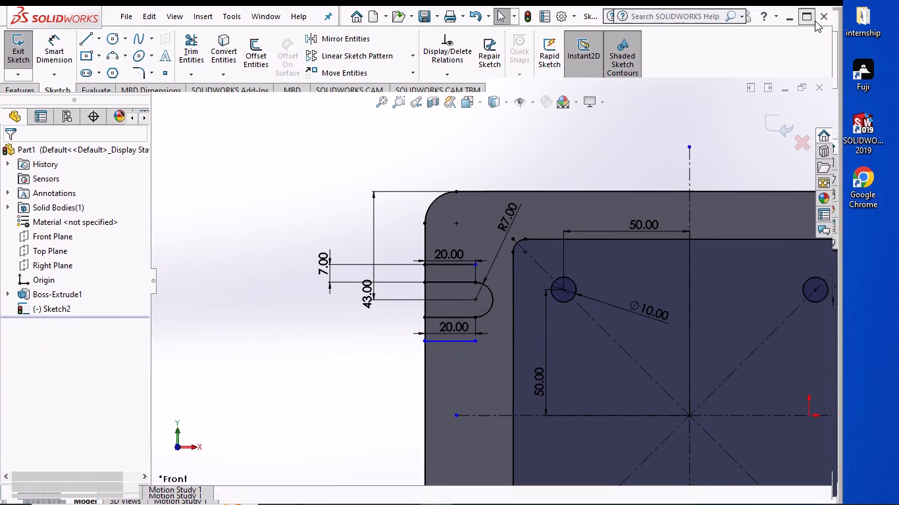
left_click(51, 41)
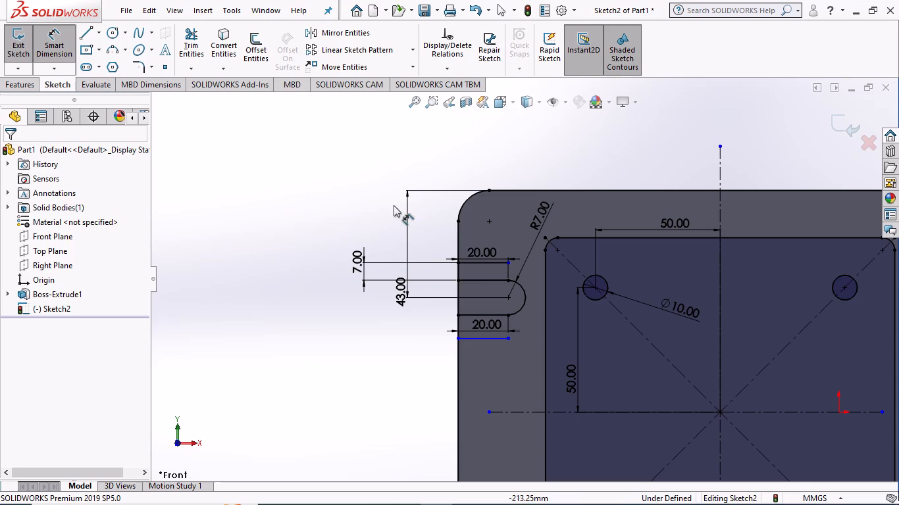
left_click(483, 336)
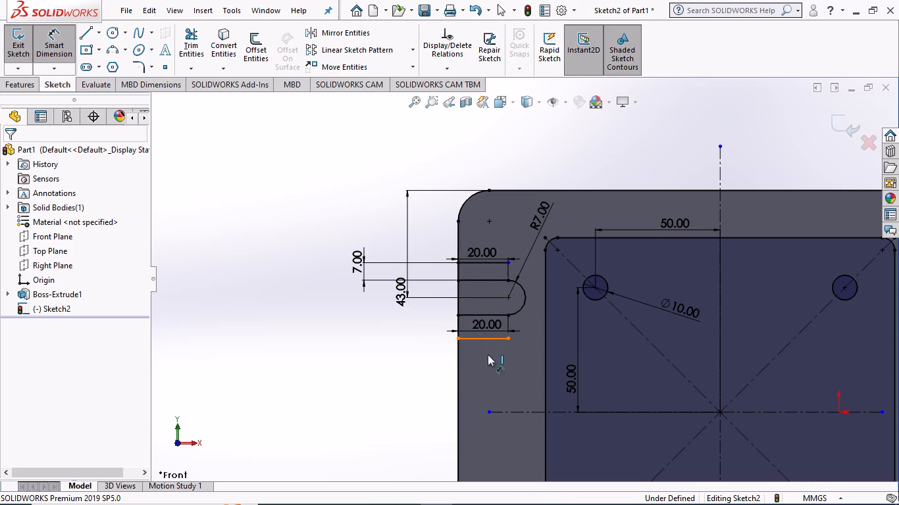
left_click(486, 357)
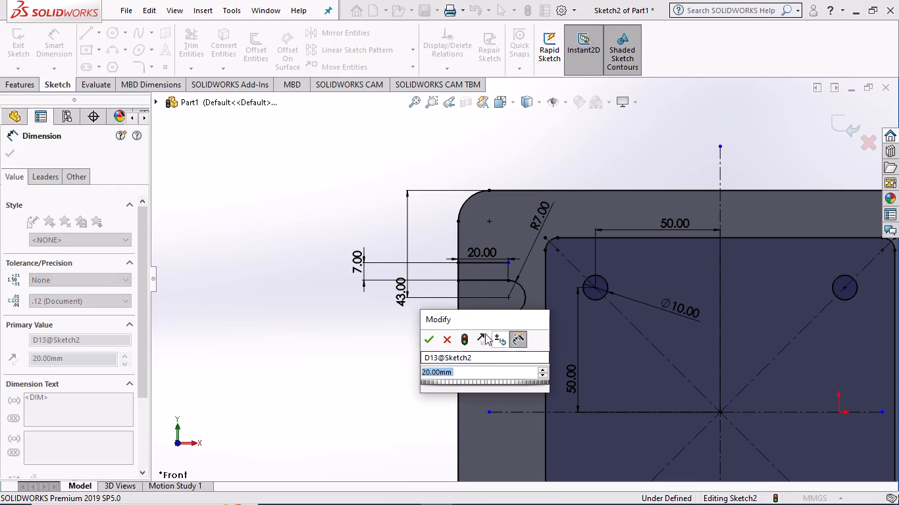
left_click(428, 342)
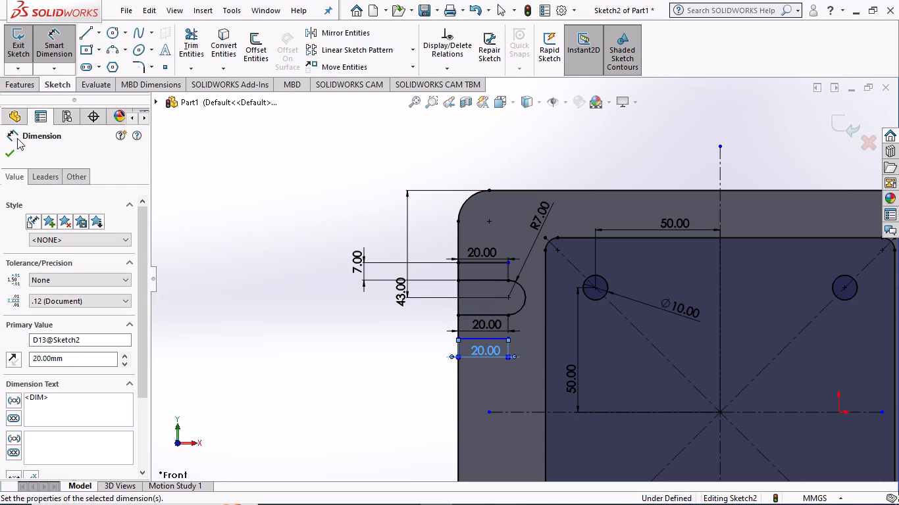
Dimension the outer line below the slot 7 mm from the slot's lower straight side.
left_click(468, 314)
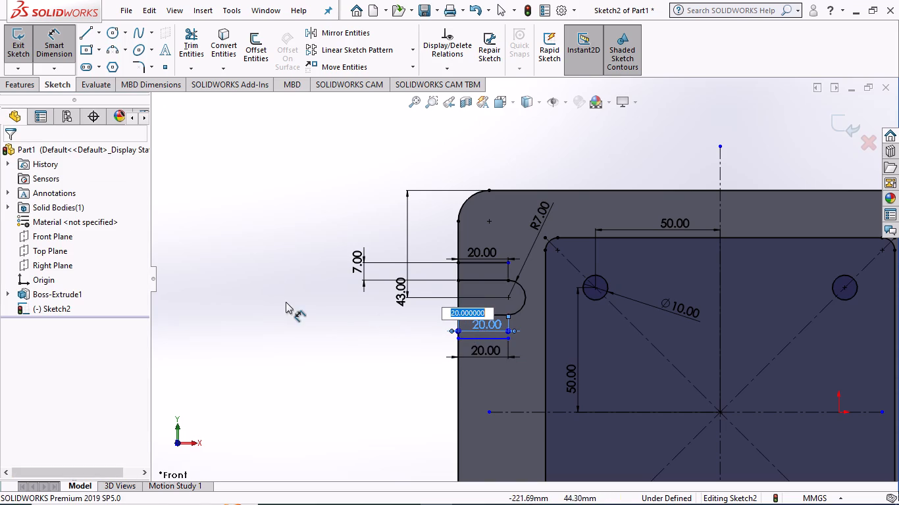
left_click(286, 302)
left_click(464, 312)
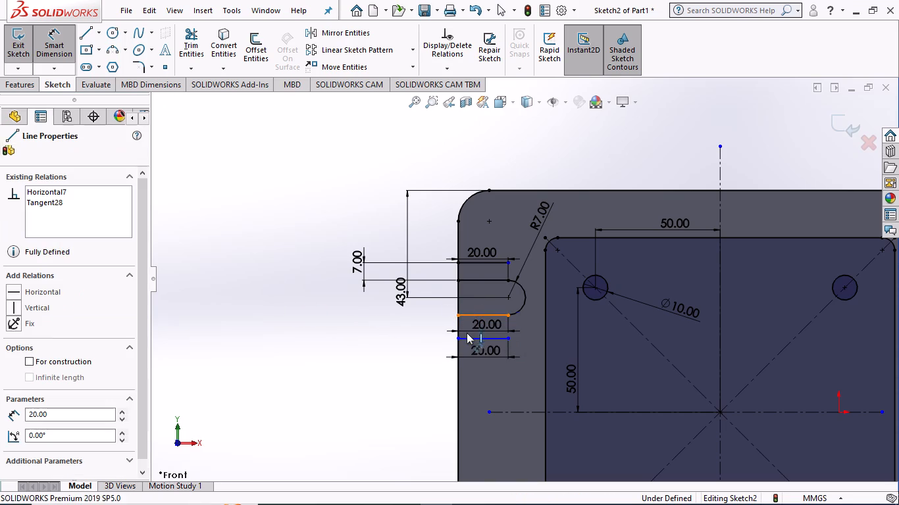
left_click(470, 337)
left_click(417, 330)
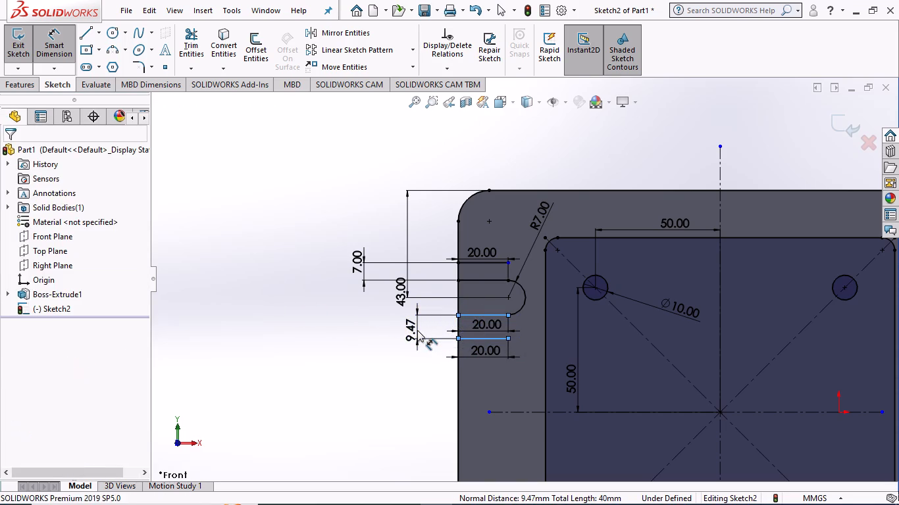
key("7")
key("Return")
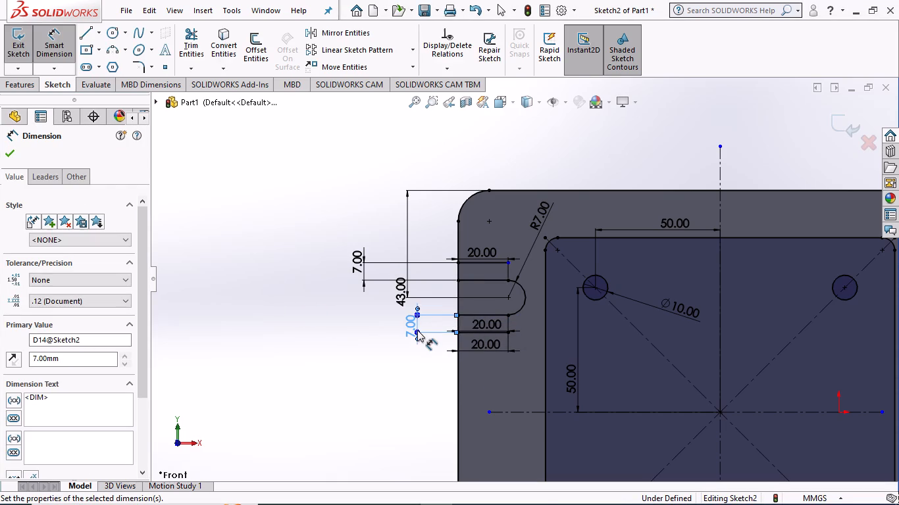
left_click(8, 150)
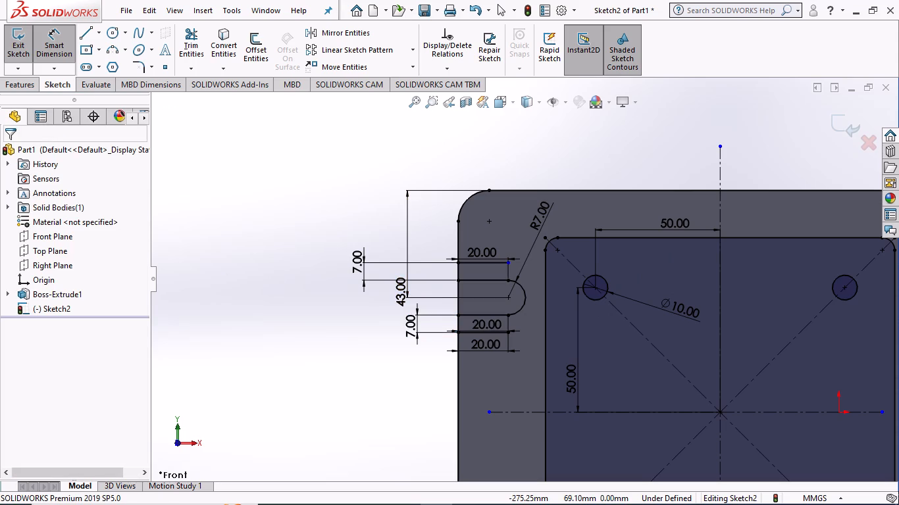
Sketch a 14 mm radius three-point arc joining the ends of the two outer lines around the slot.
left_click(111, 49)
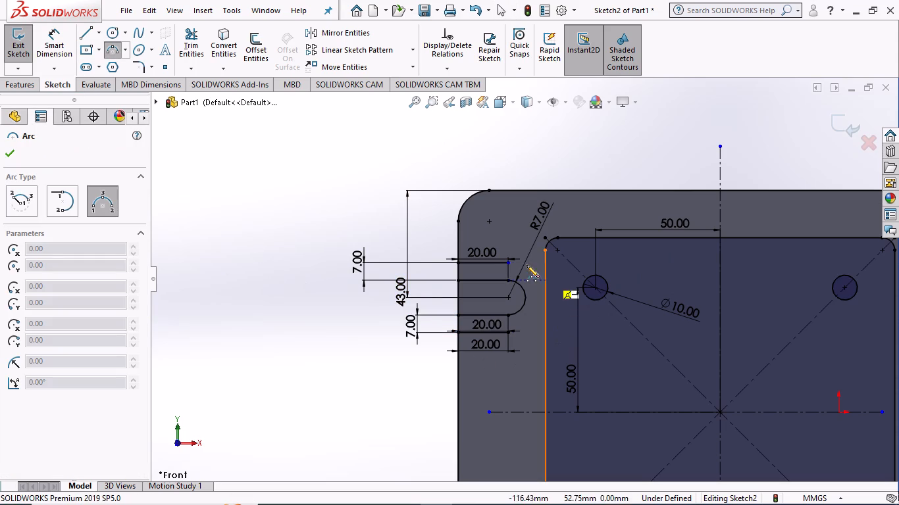
left_click(510, 262)
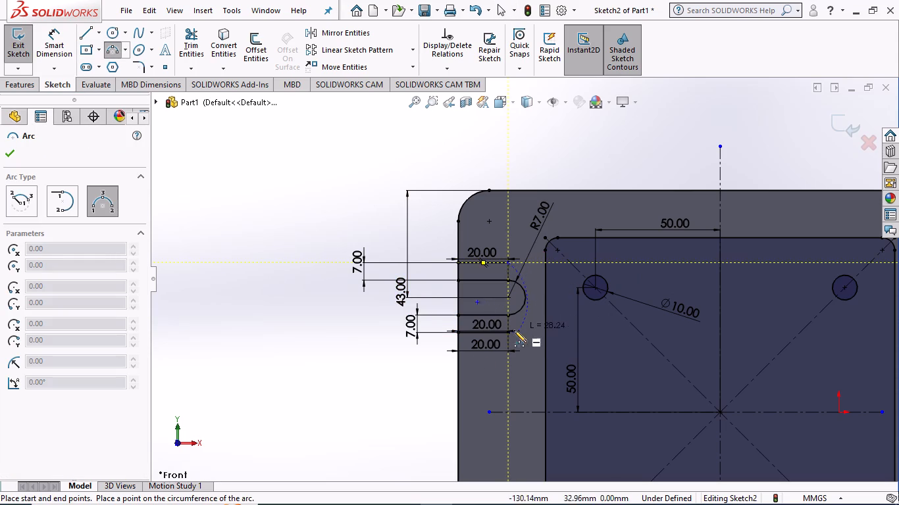
left_click(510, 332)
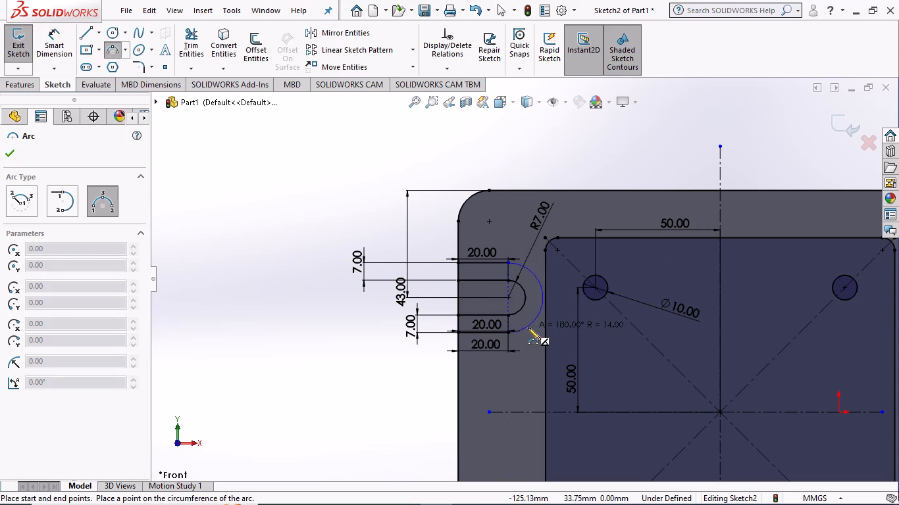
left_click(530, 325)
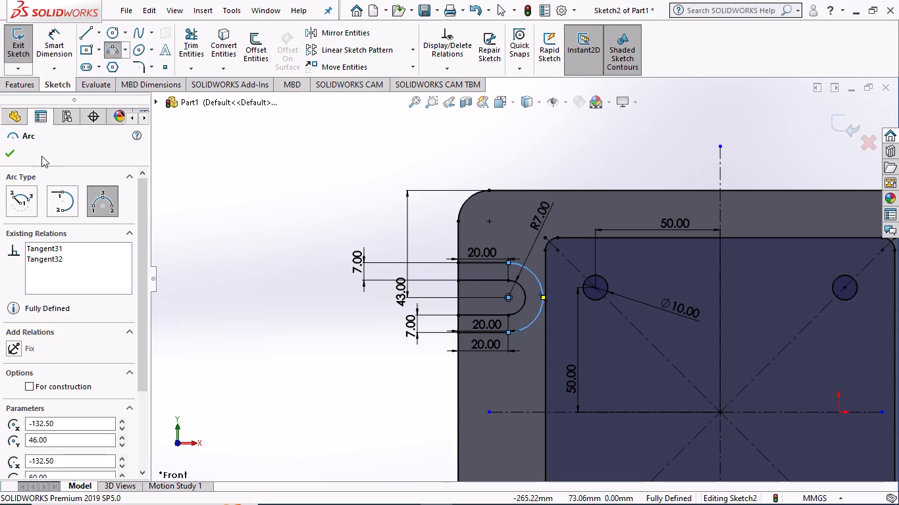
left_click(7, 149)
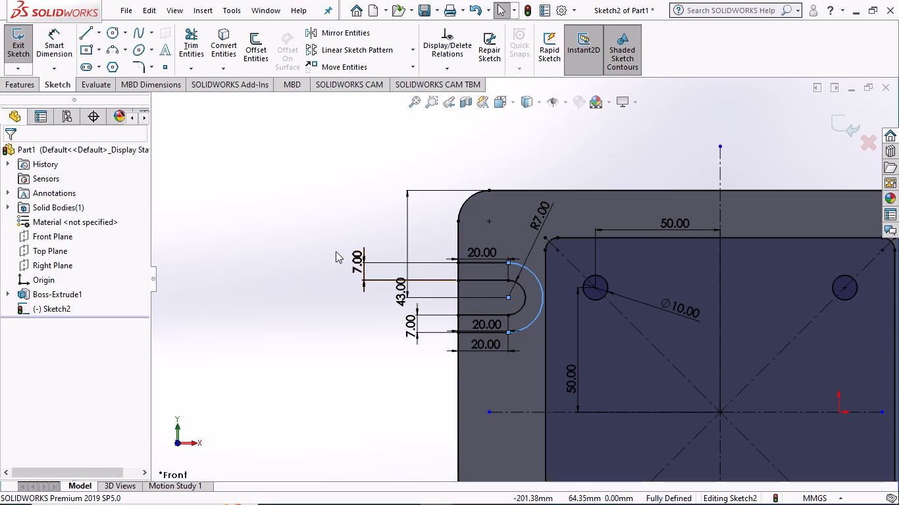
left_click(297, 236)
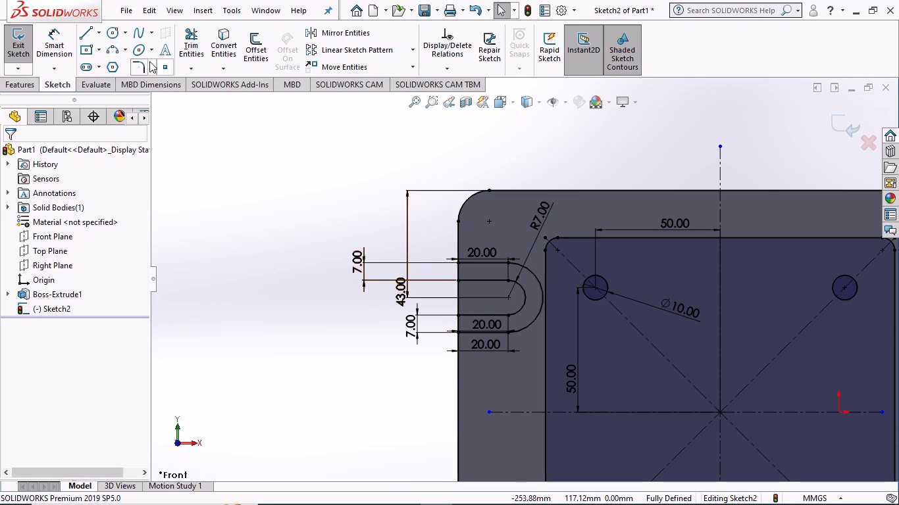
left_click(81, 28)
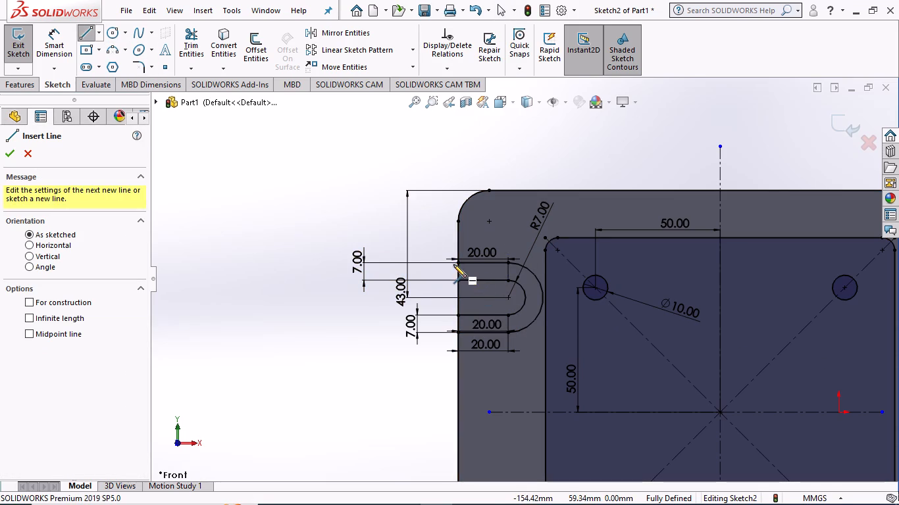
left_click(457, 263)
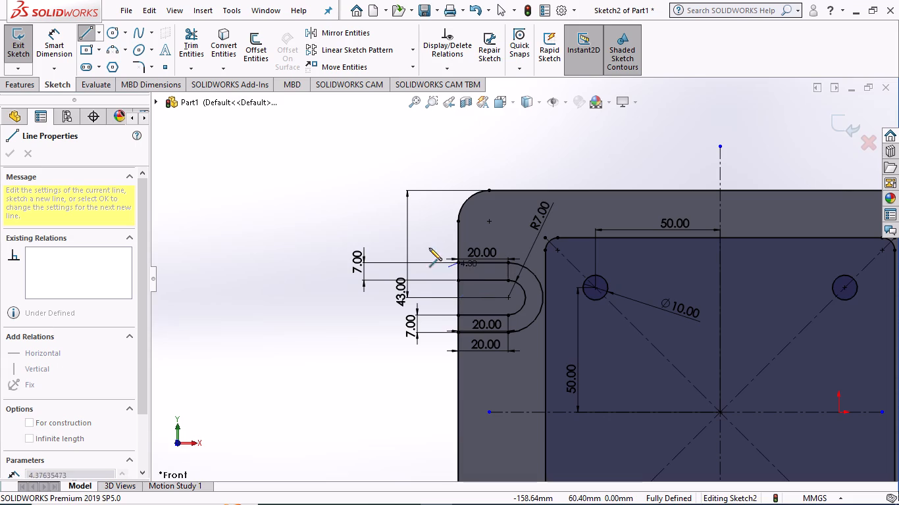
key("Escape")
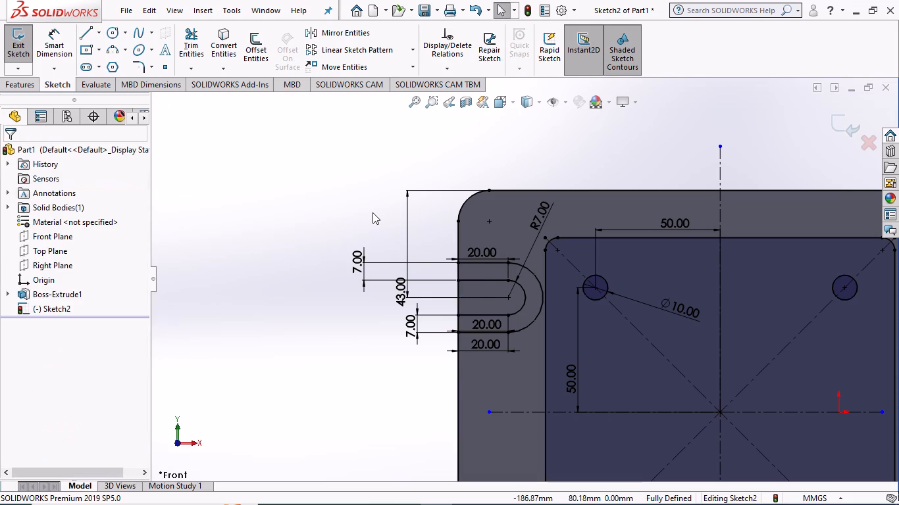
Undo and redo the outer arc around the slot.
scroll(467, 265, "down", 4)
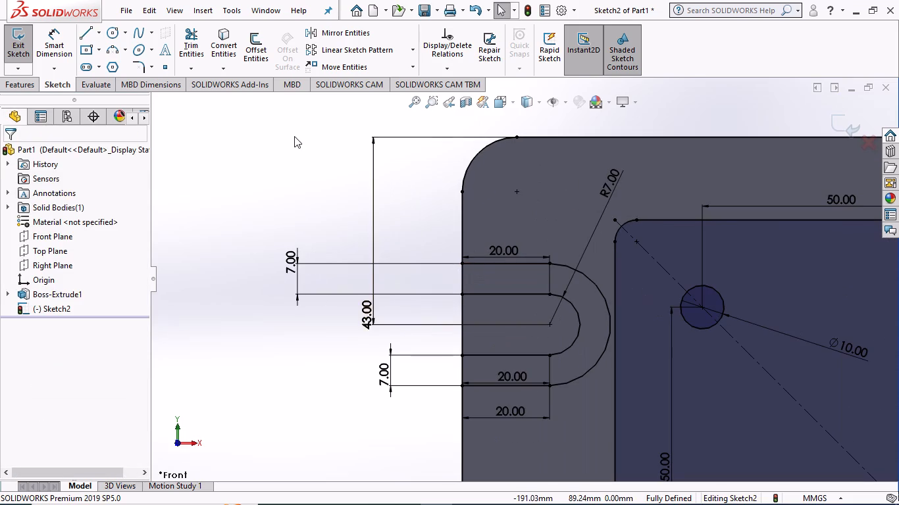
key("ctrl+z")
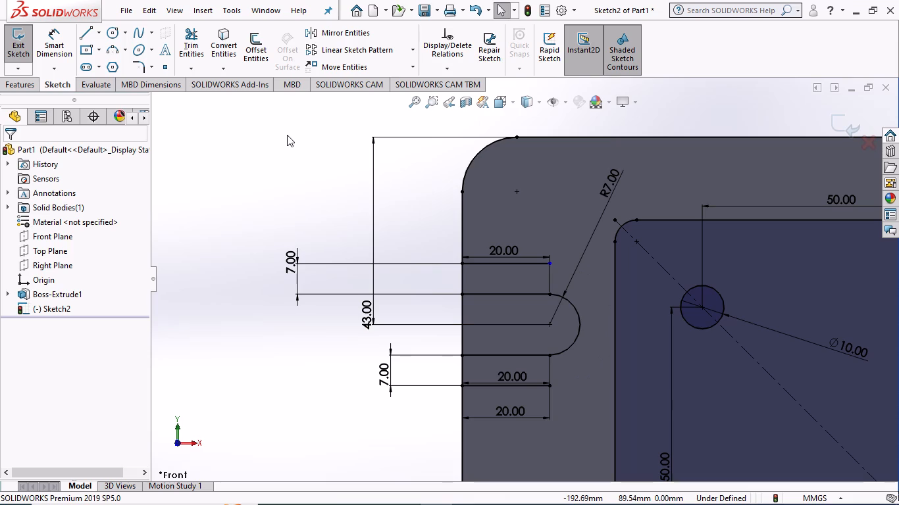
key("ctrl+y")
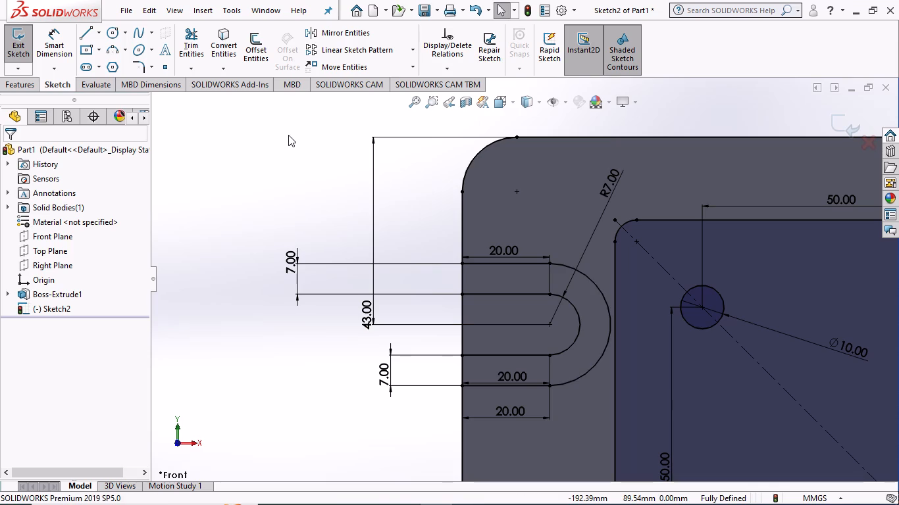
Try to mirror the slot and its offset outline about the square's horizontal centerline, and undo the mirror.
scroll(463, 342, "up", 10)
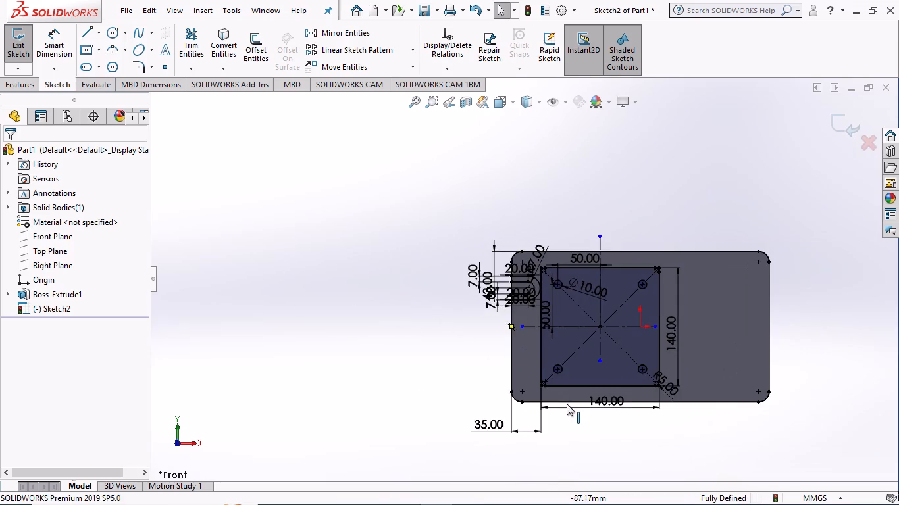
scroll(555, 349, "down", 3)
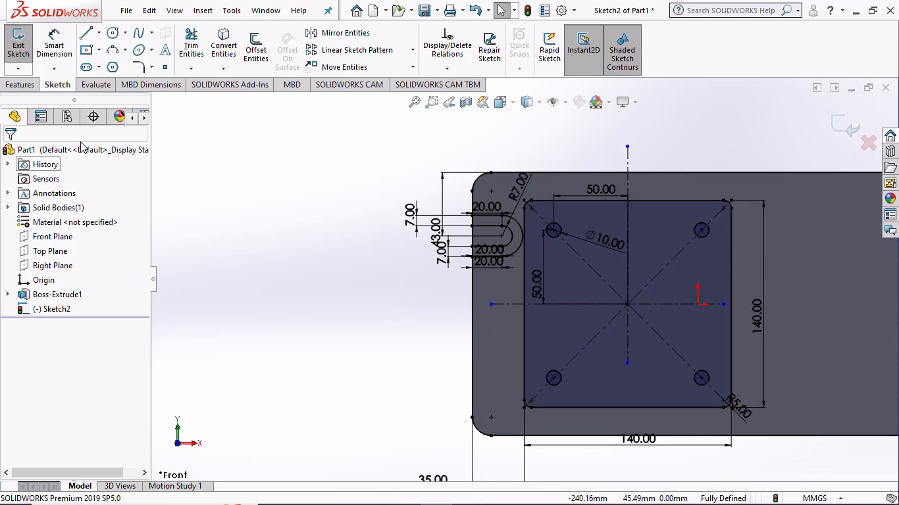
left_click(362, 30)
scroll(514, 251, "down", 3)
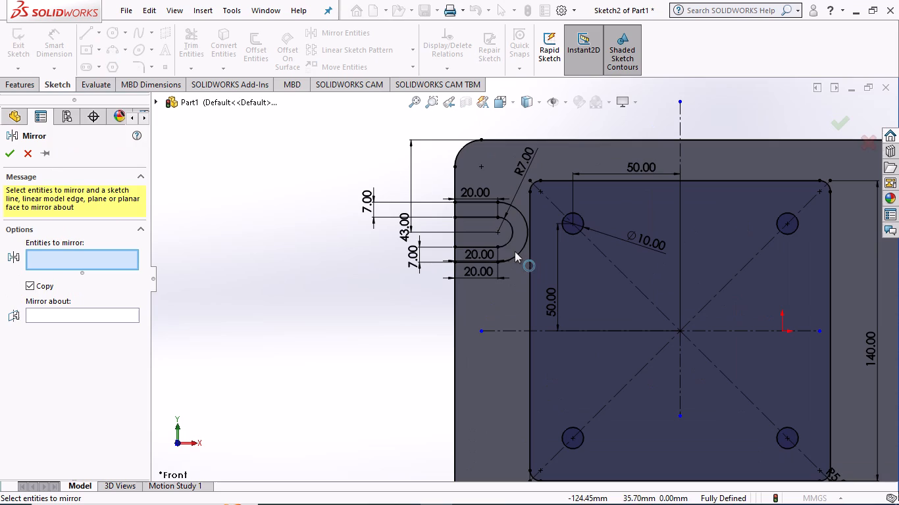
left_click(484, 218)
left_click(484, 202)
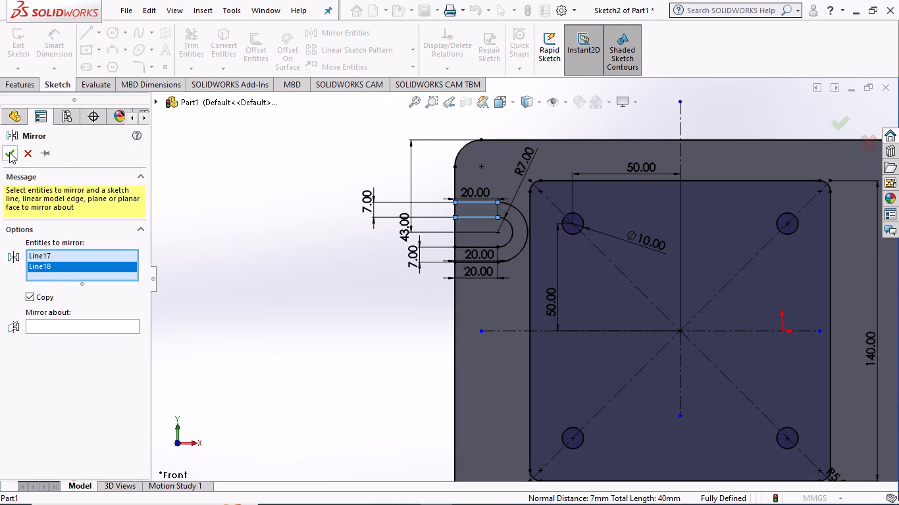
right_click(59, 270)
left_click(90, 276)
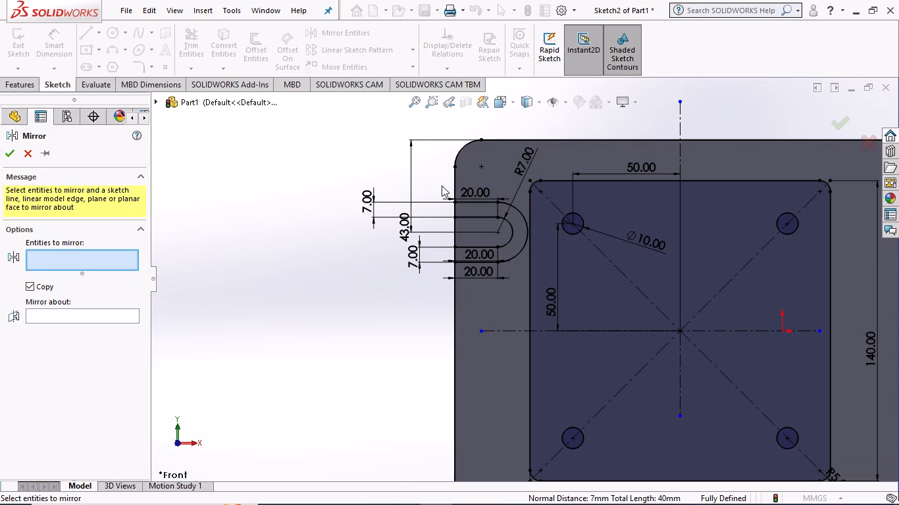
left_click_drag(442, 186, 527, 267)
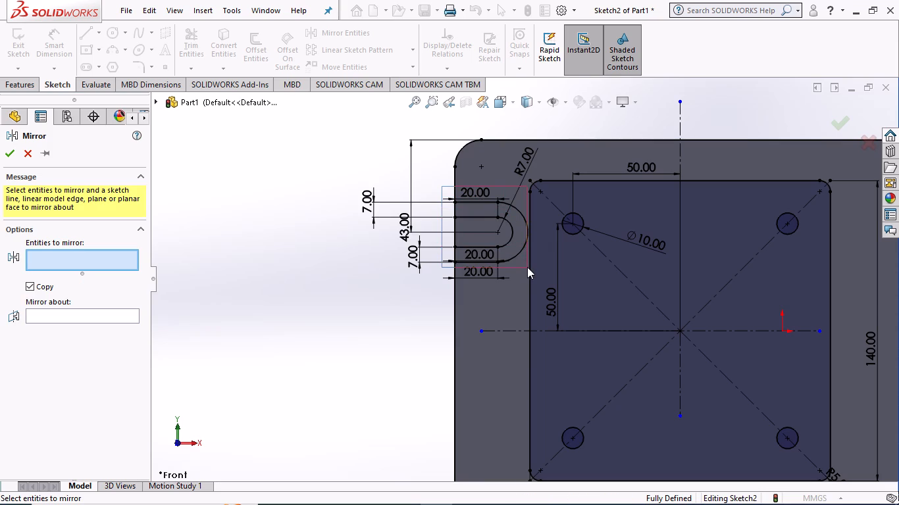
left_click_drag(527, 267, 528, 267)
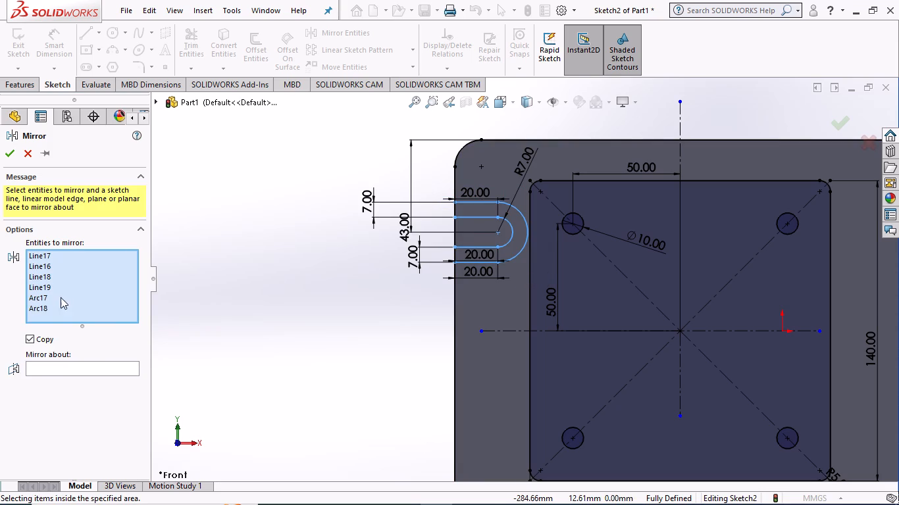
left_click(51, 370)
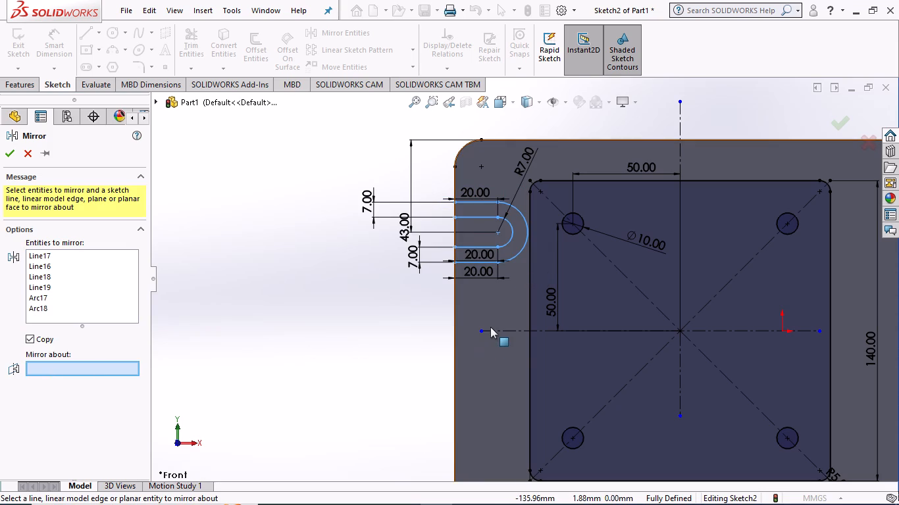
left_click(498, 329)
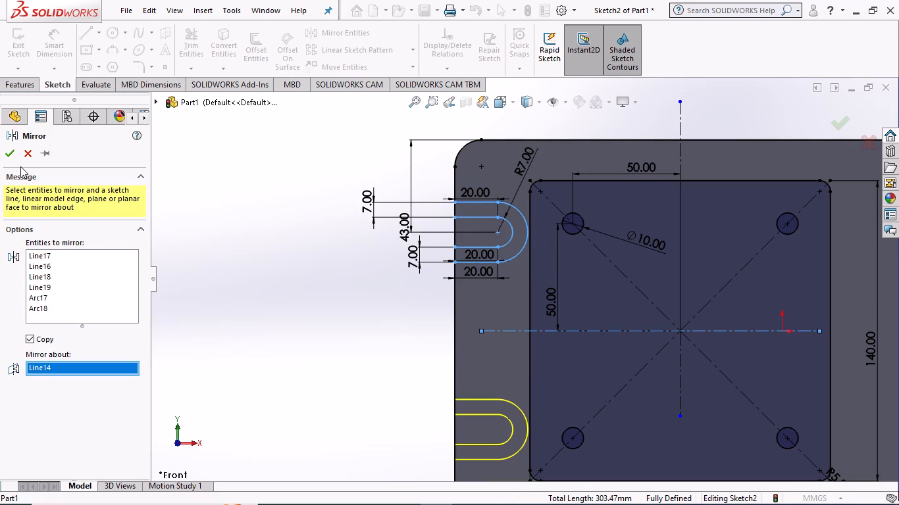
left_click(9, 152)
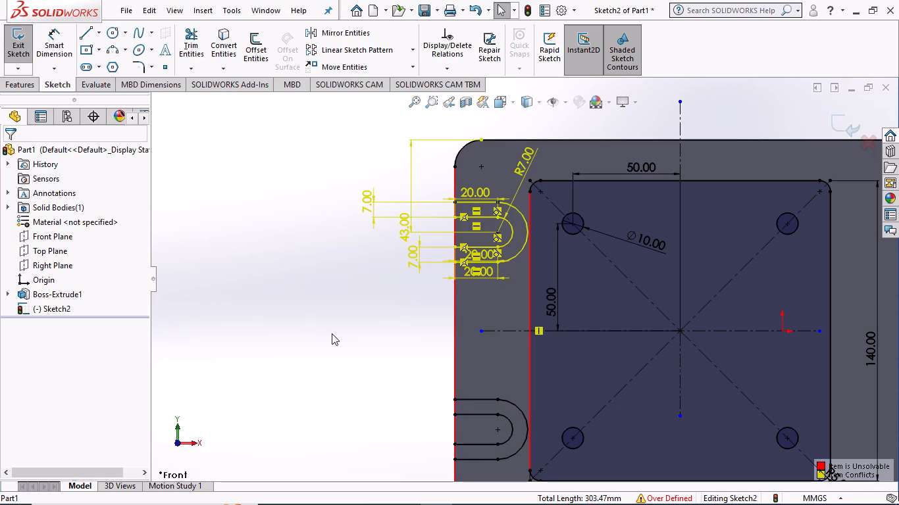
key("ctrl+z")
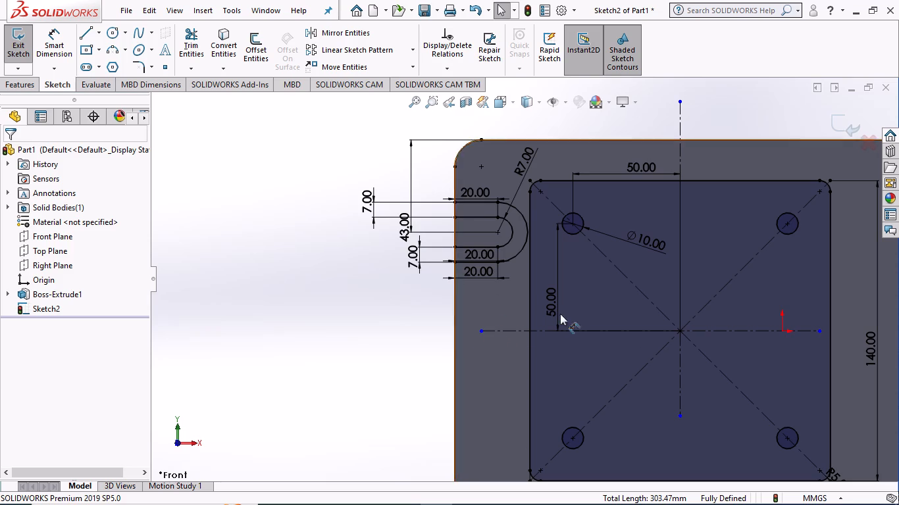
Sketch two horizontal lines about 23 mm long and about 18 mm apart, running inward from the plate's left edge near its lower corner.
left_click(85, 35)
scroll(484, 306, "up", 2)
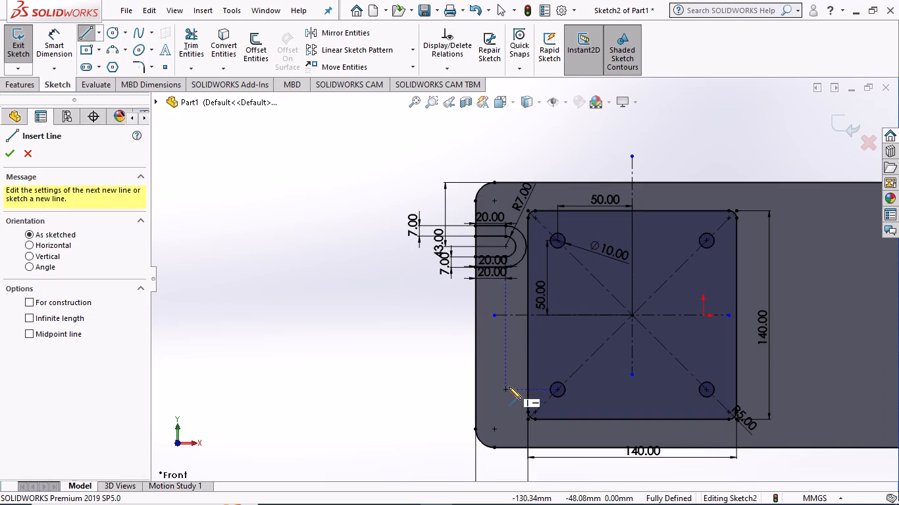
left_click(475, 373)
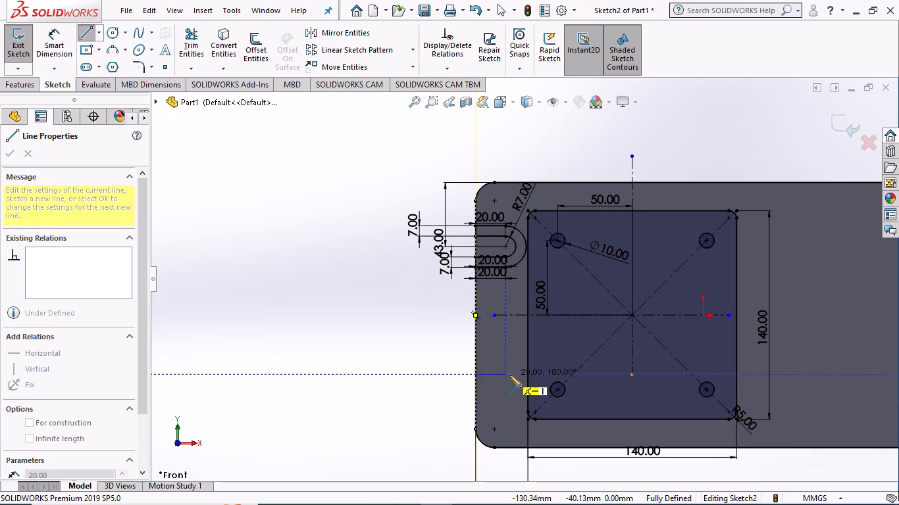
left_click(510, 375)
key("Escape")
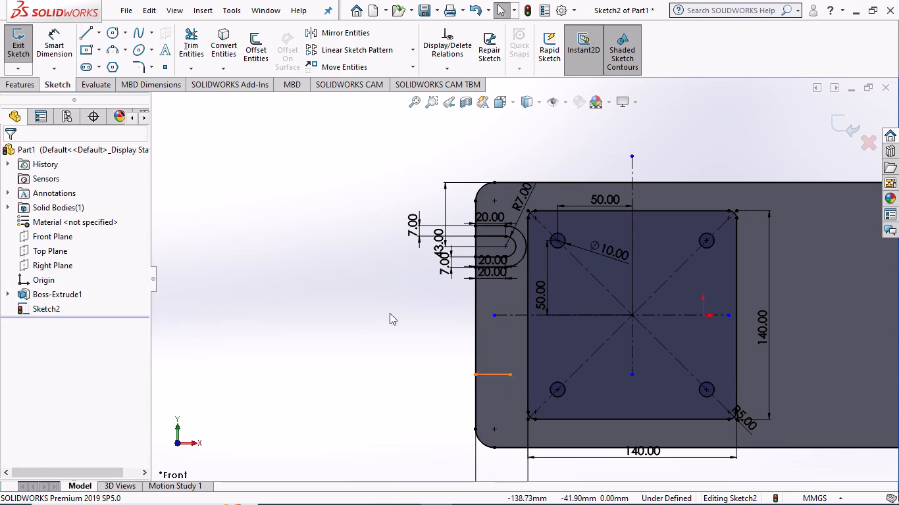
left_click(85, 37)
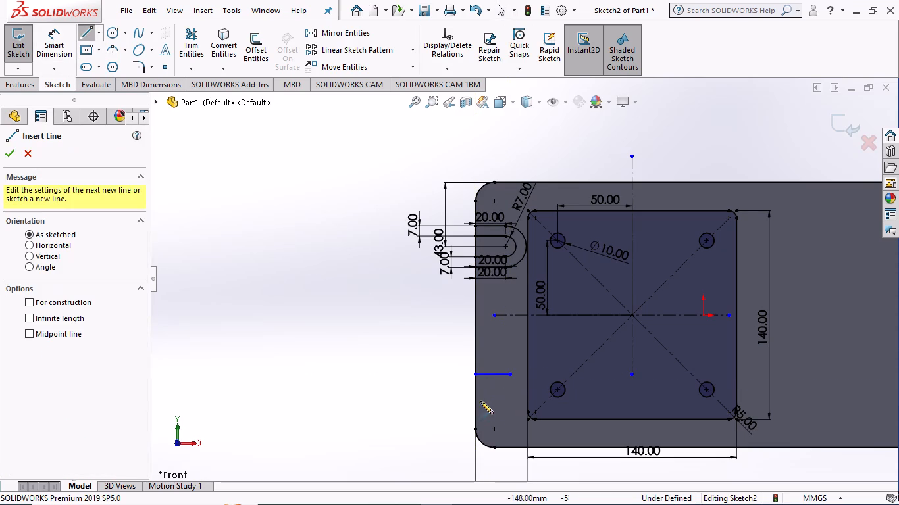
left_click(476, 401)
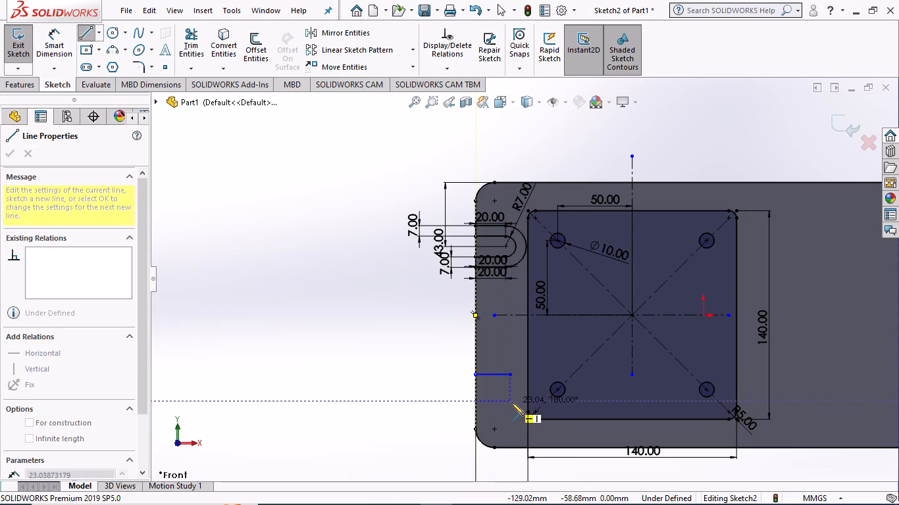
left_click(511, 402)
key("Escape")
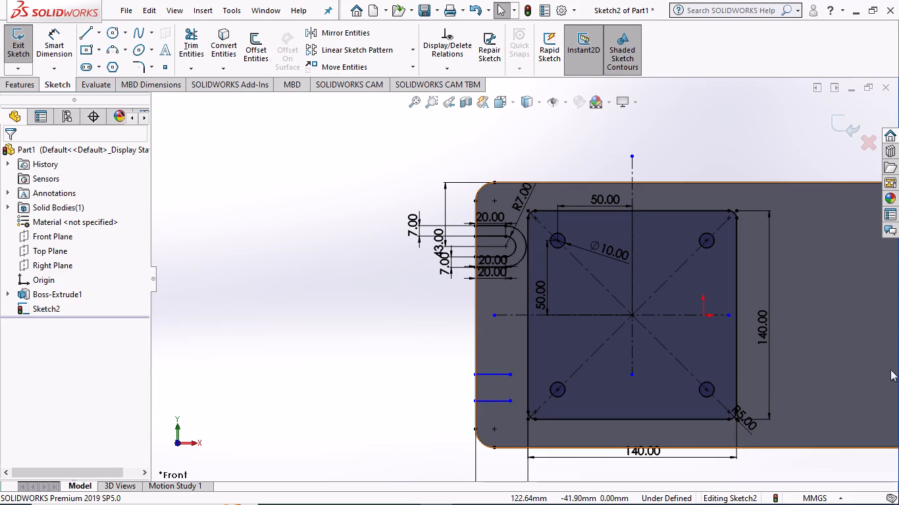
Close the inner ends of the two new lines with a three-point semicircular arc of about 9 mm radius.
left_click(113, 45)
left_click(511, 377)
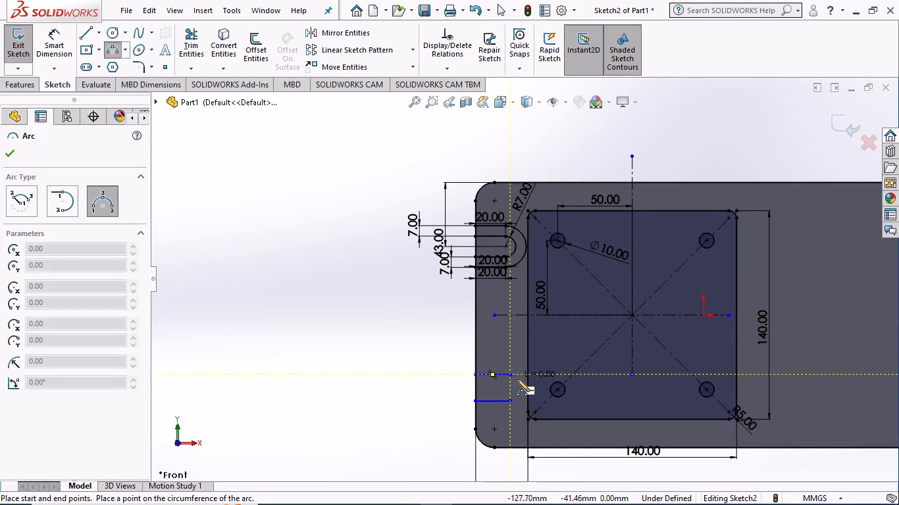
left_click(511, 401)
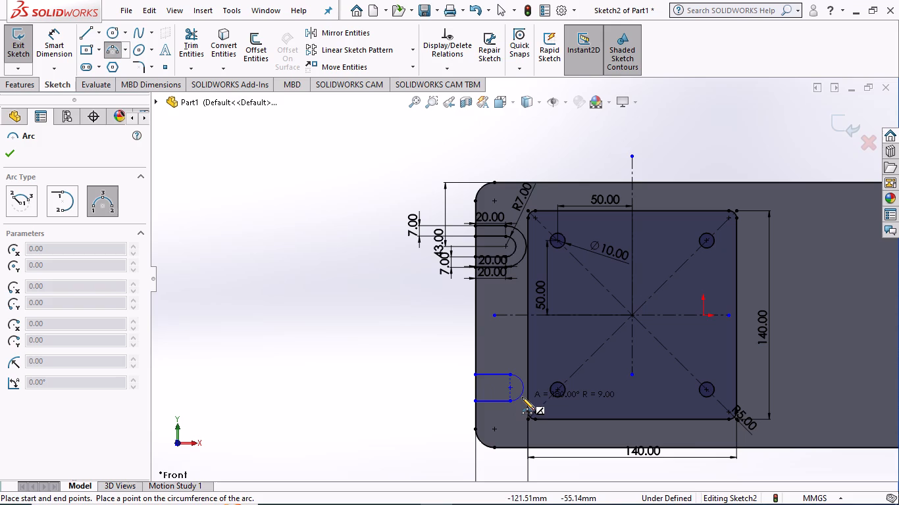
left_click(522, 397)
key("Escape")
key("grave")
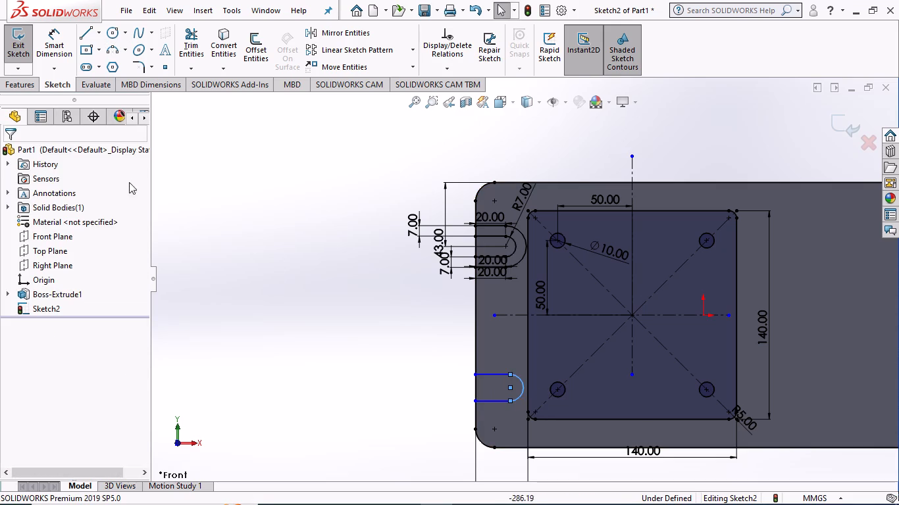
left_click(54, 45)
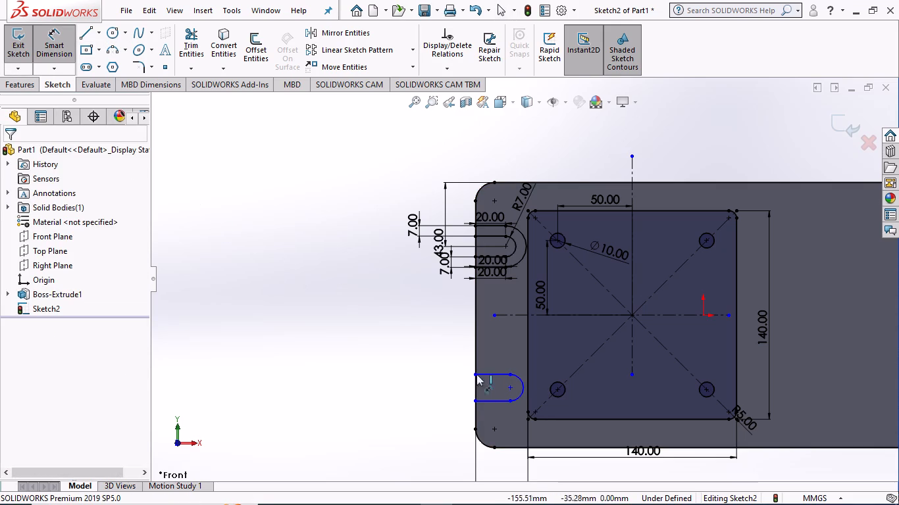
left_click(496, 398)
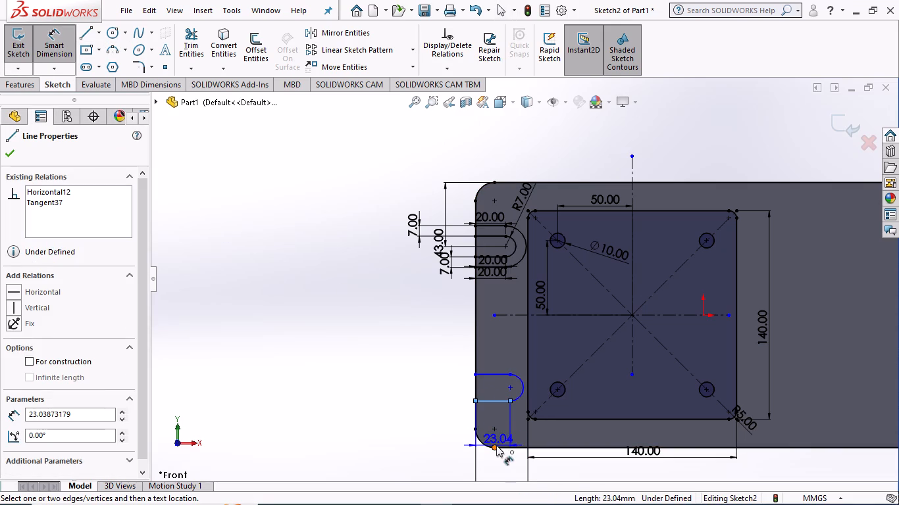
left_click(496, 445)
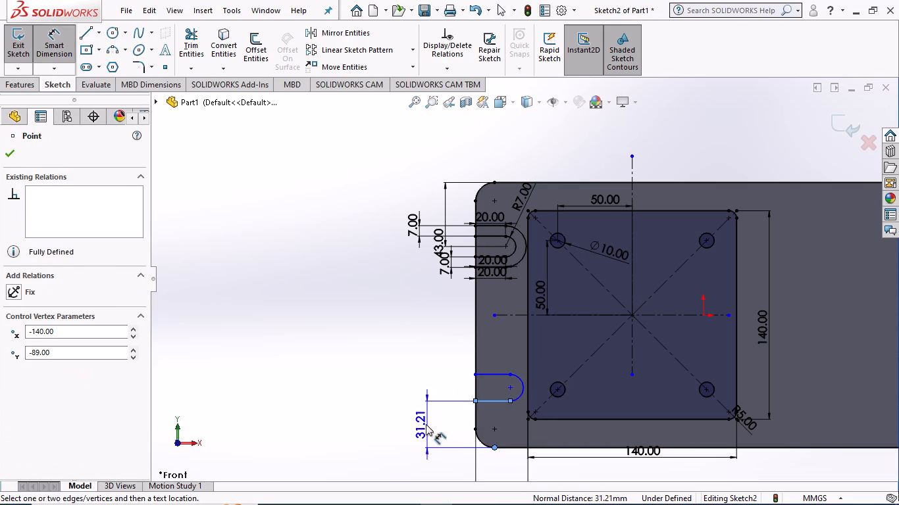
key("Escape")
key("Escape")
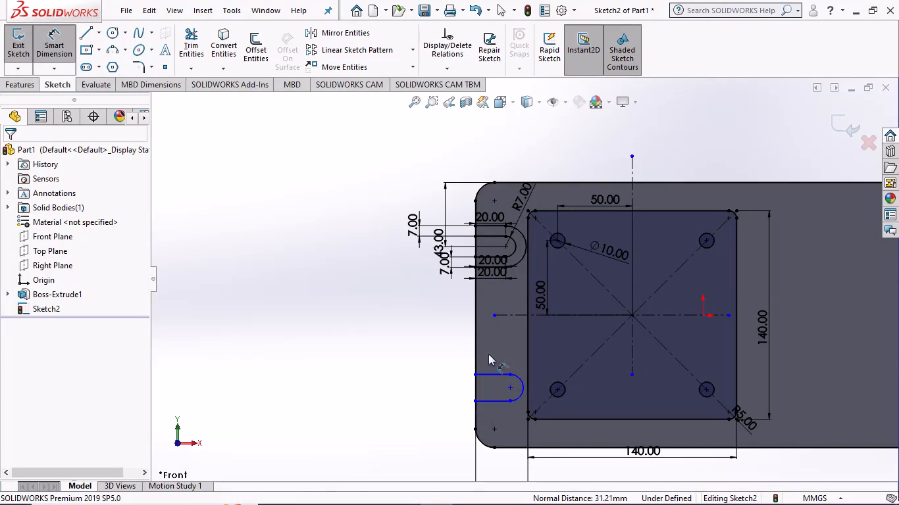
Dimension the spacing between the lower slot's two horizontal lines as 14 mm.
left_click(488, 372)
left_click(493, 400)
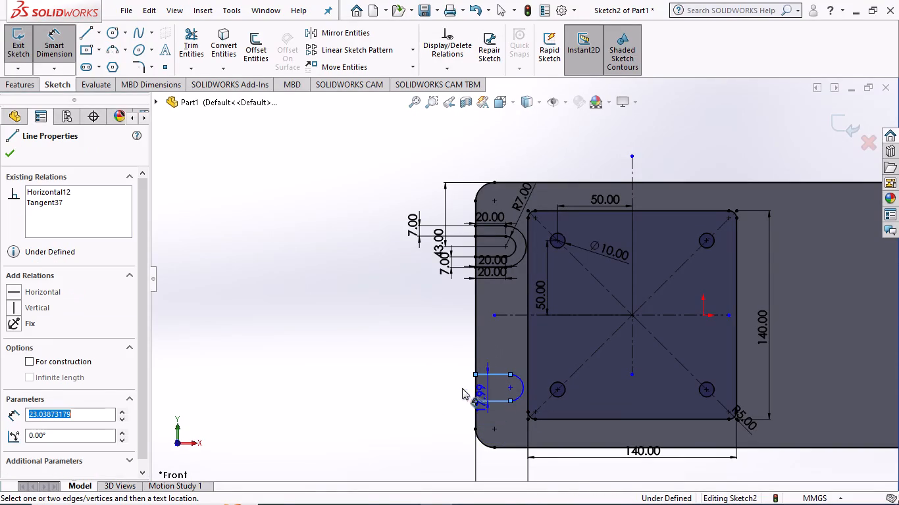
left_click(434, 385)
type("14")
key("Return")
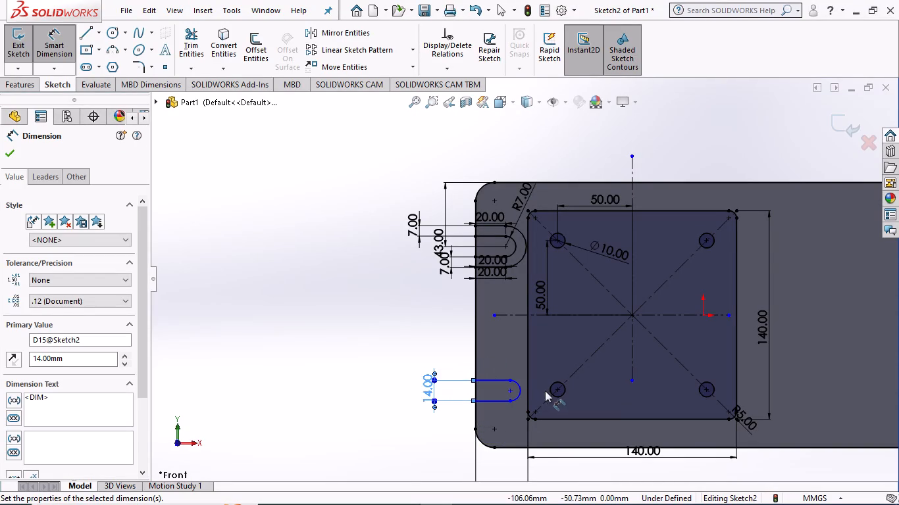
Dimension the length of the lower slot's bottom line as 20 mm.
scroll(500, 393, "down", 6)
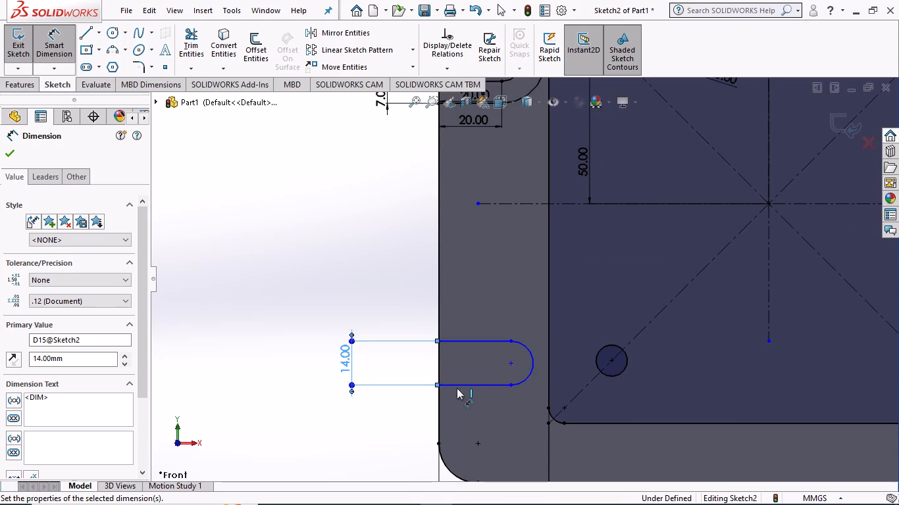
left_click(463, 385)
left_click(467, 411)
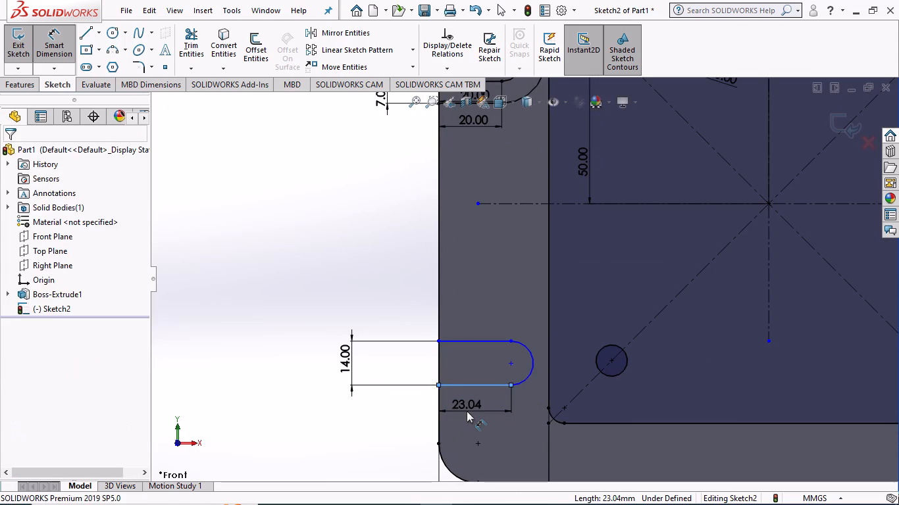
type("20")
key("Return")
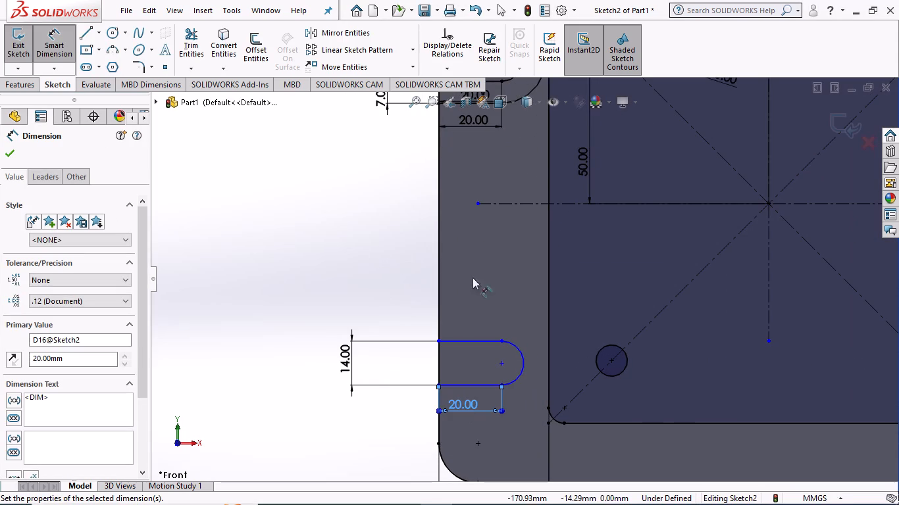
Dimension the lower slot's arc center 43 mm vertically from the plate's bottom edge.
left_click(501, 362)
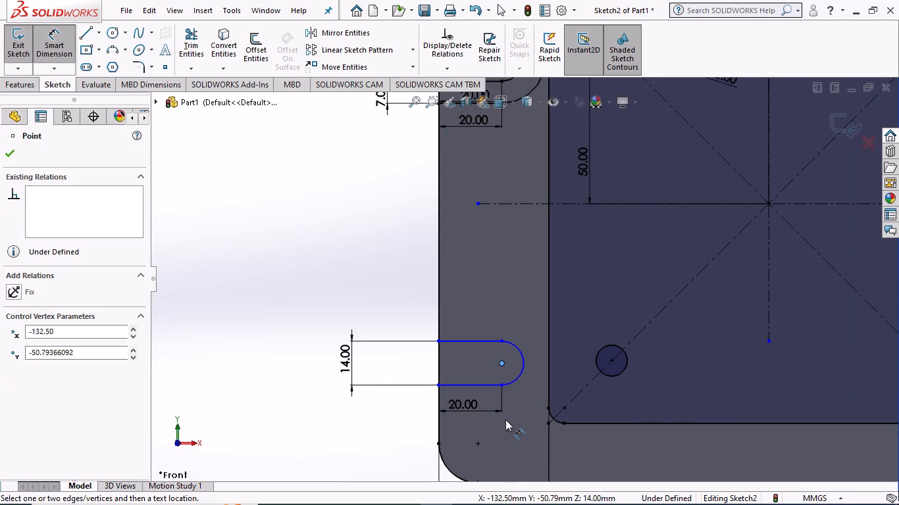
scroll(508, 417, "down", 2)
scroll(509, 416, "up", 2)
left_click(482, 429)
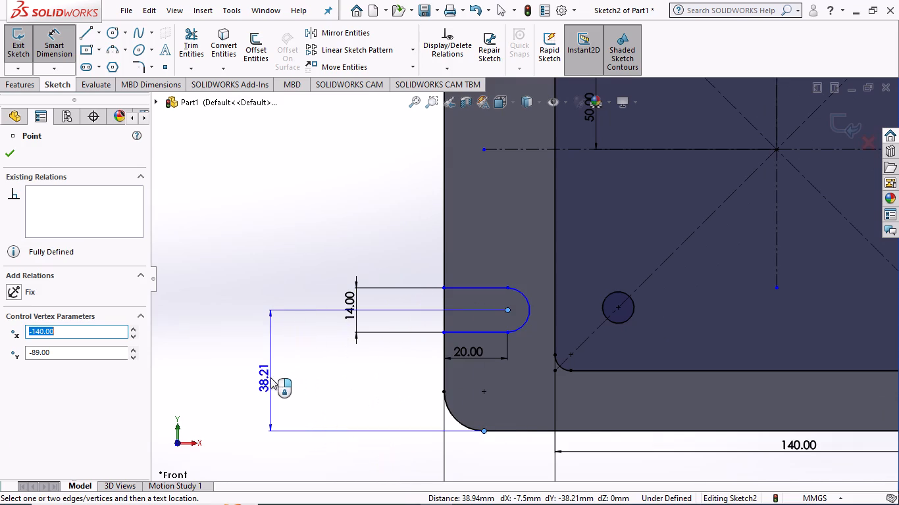
left_click(272, 377)
type("43")
key("Return")
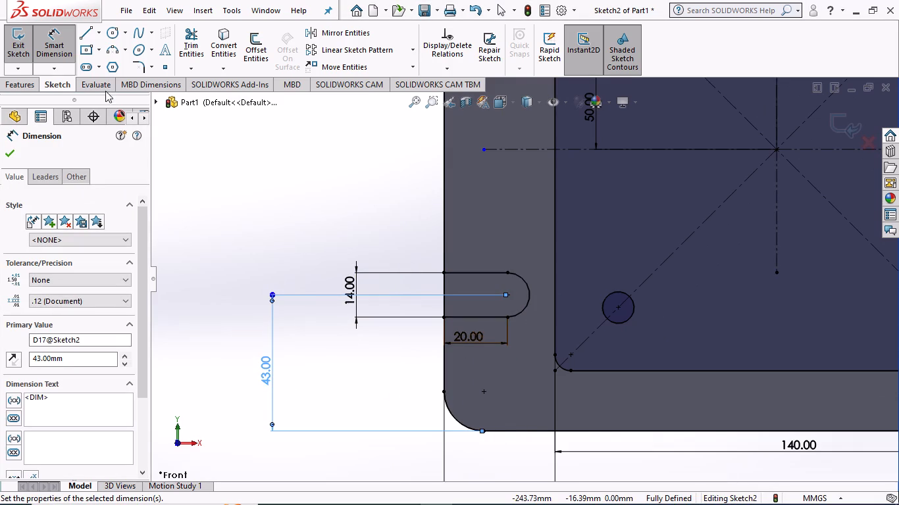
Sketch two 20 mm horizontal lines inward from the plate's left edge, one above and one below the lower slot.
left_click(88, 34)
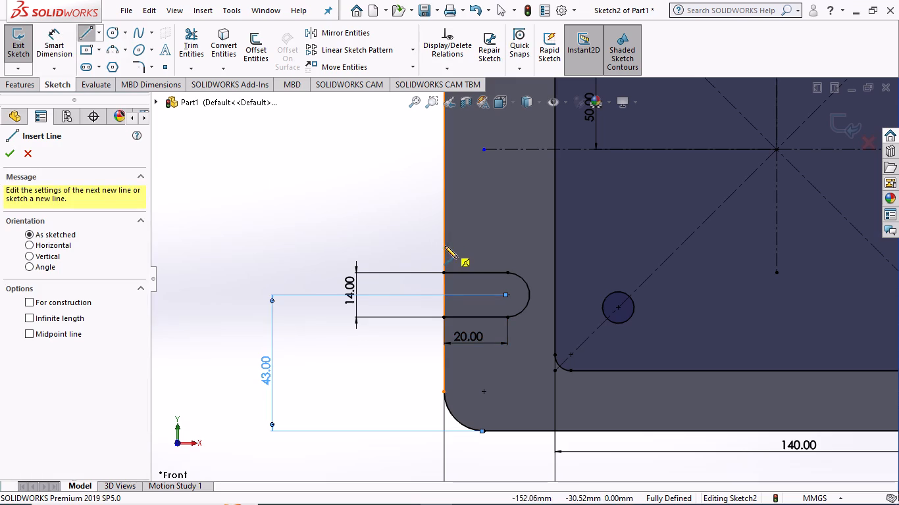
left_click(443, 246)
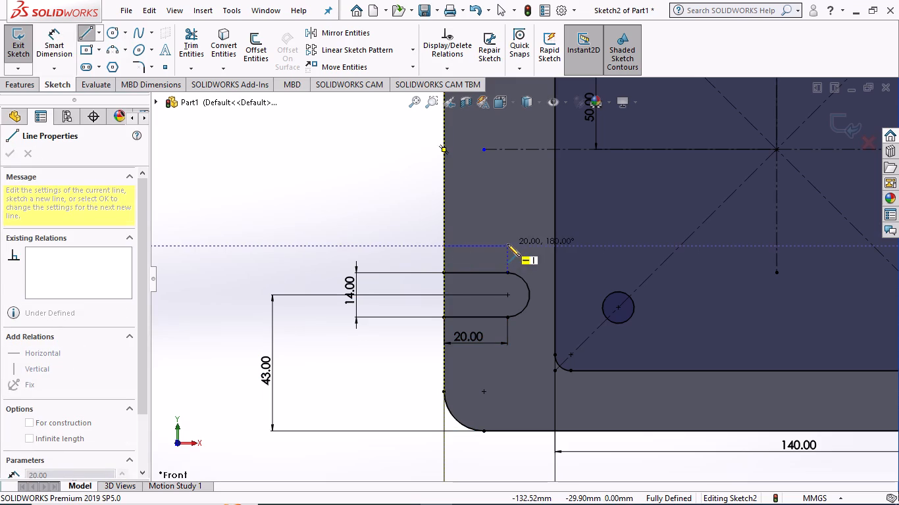
left_click(508, 246)
key("Escape")
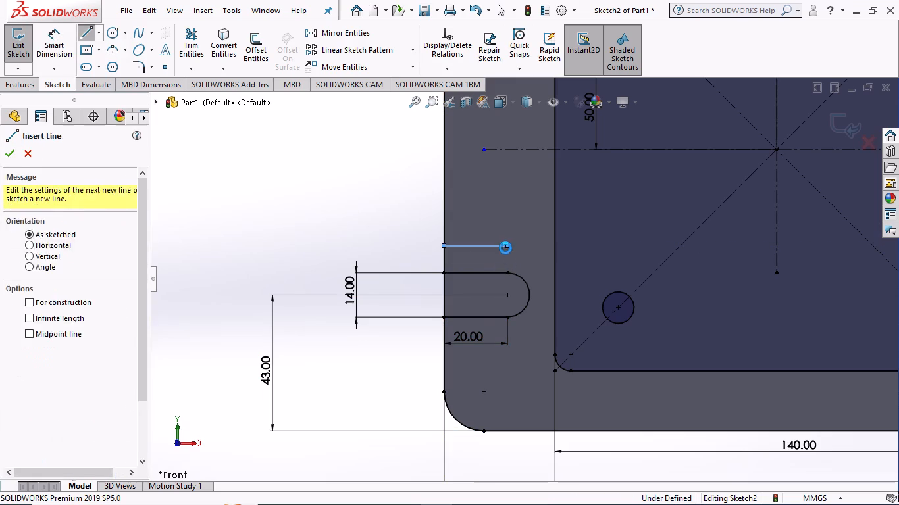
left_click(84, 26)
left_click(445, 362)
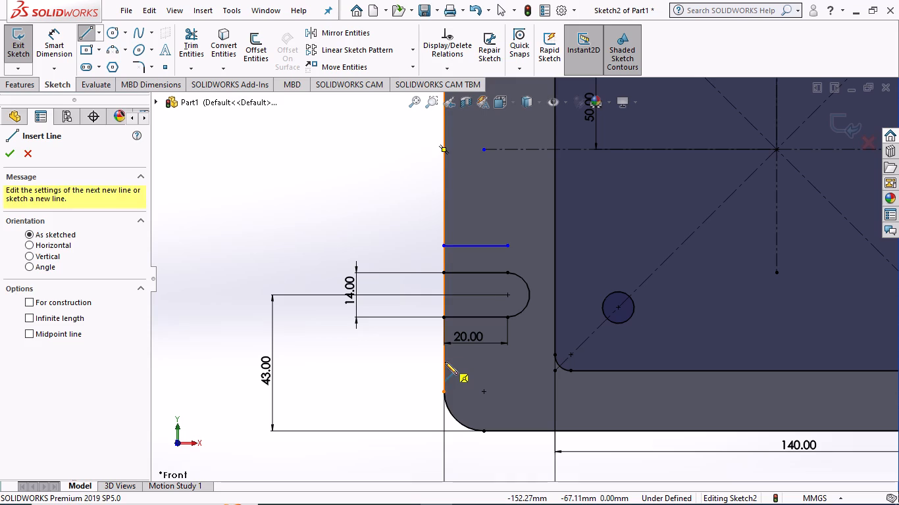
left_click(508, 362)
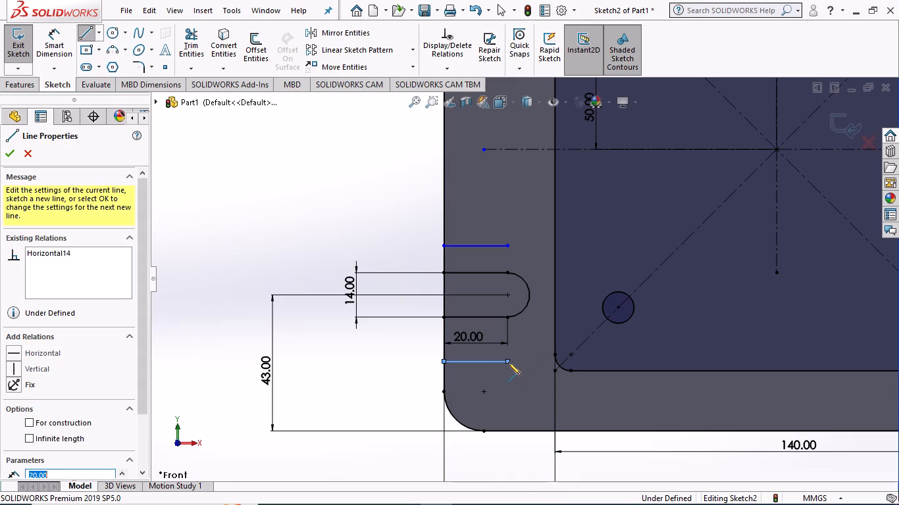
key("Escape")
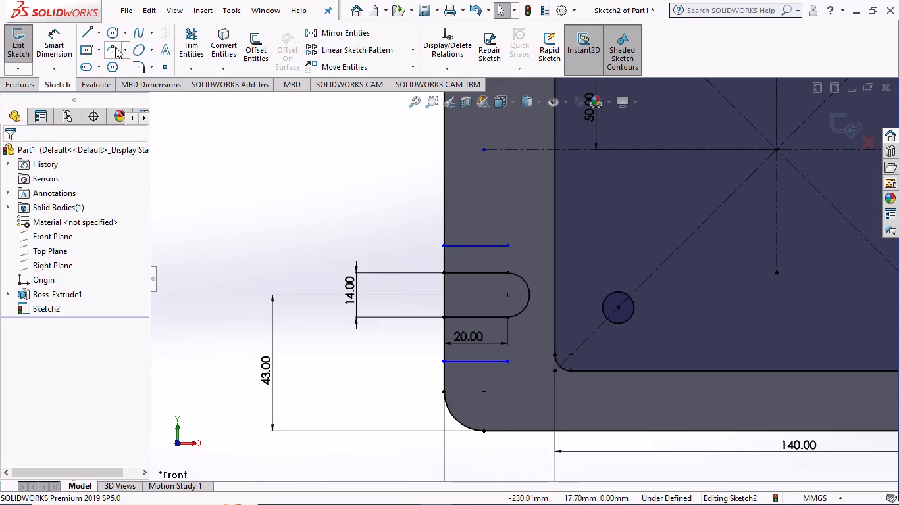
Join the inner ends of the two outline lines with a three-point arc of about 19.5 mm radius around the slot.
left_click(111, 47)
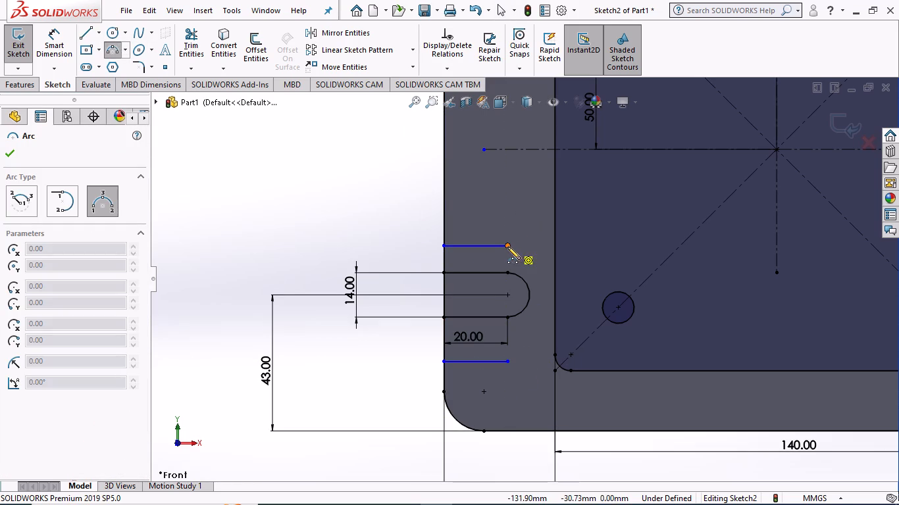
left_click(507, 247)
left_click(507, 362)
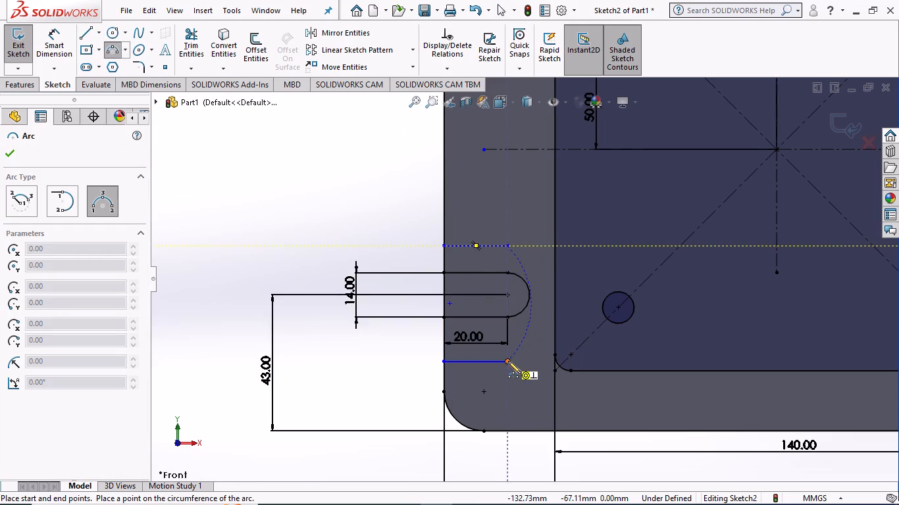
left_click(547, 293)
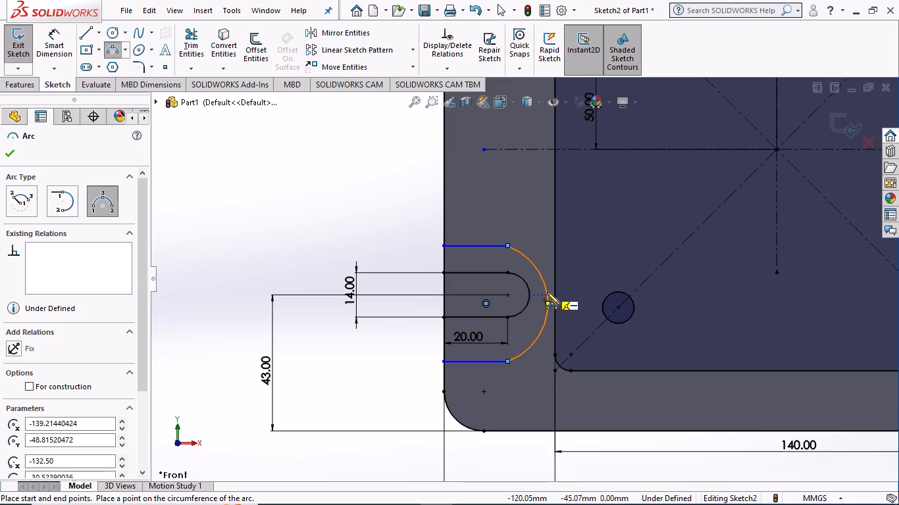
Dimension the gap between the upper outline line and the lower slot's top line as 7 mm.
left_click(51, 41)
left_click(466, 246)
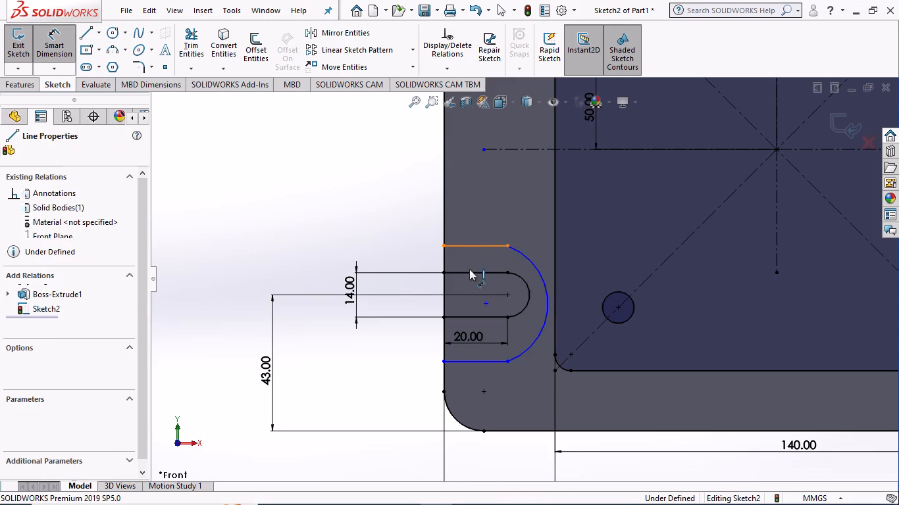
left_click(469, 271)
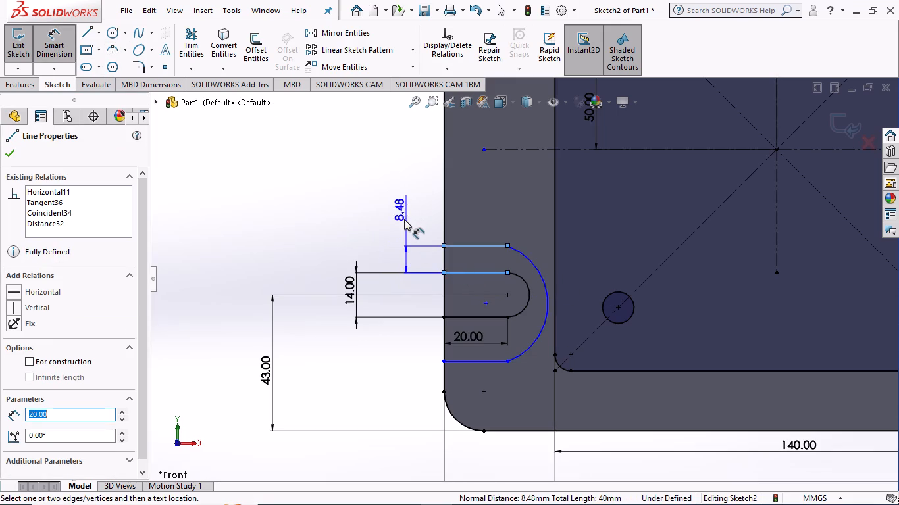
left_click(404, 220)
key("7")
key("Return")
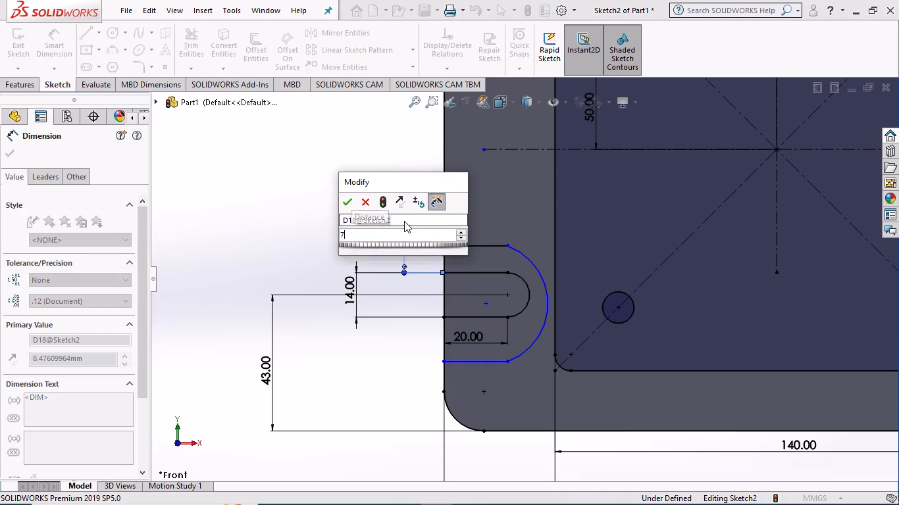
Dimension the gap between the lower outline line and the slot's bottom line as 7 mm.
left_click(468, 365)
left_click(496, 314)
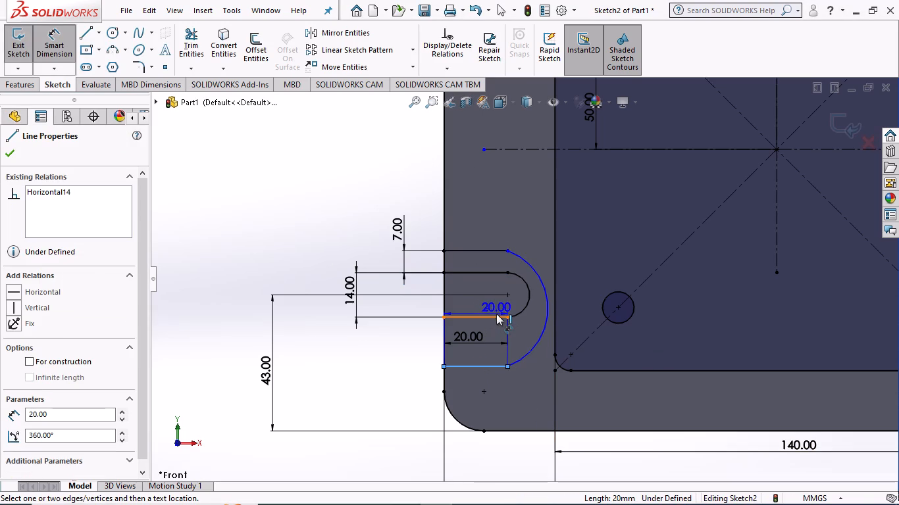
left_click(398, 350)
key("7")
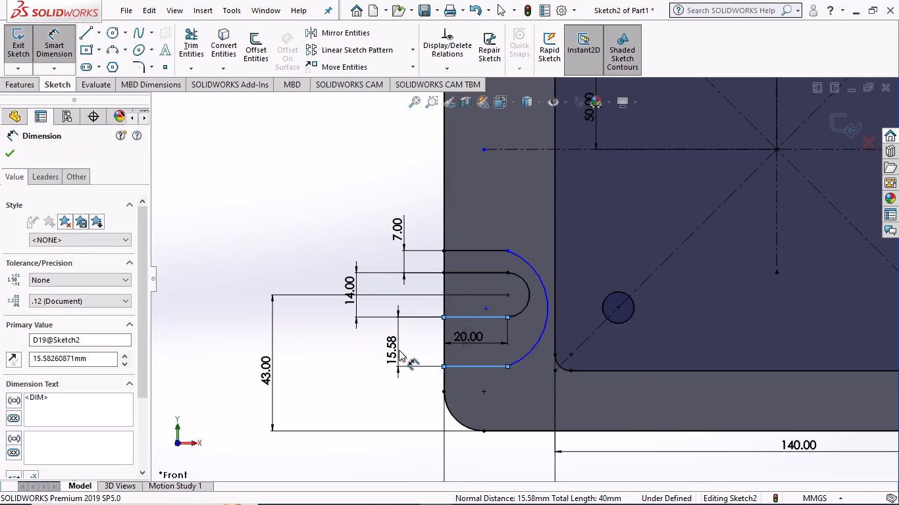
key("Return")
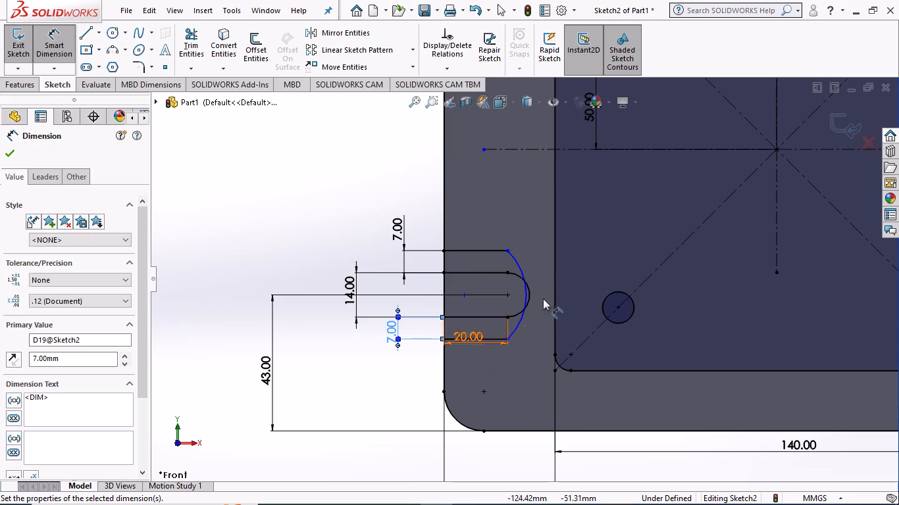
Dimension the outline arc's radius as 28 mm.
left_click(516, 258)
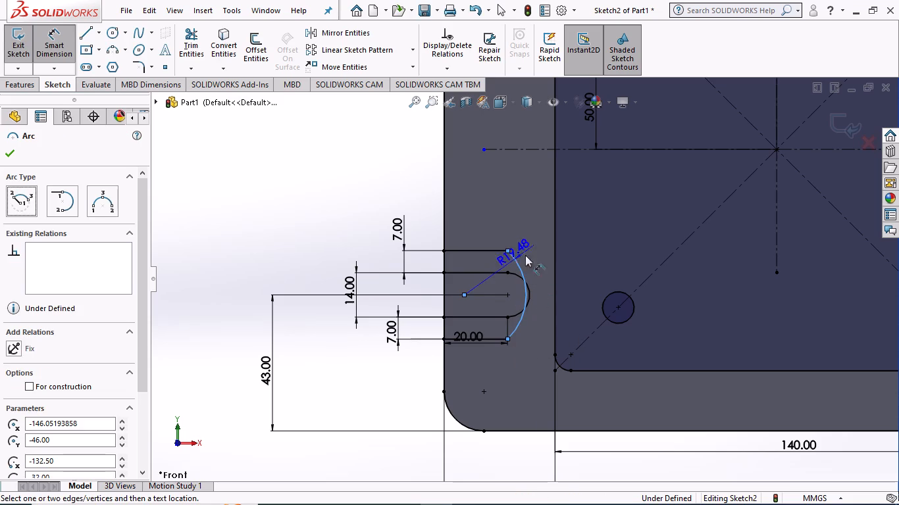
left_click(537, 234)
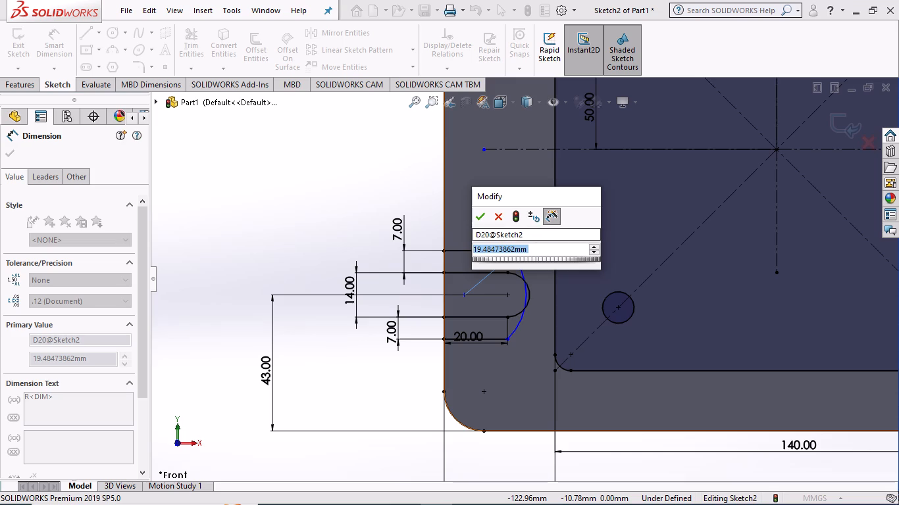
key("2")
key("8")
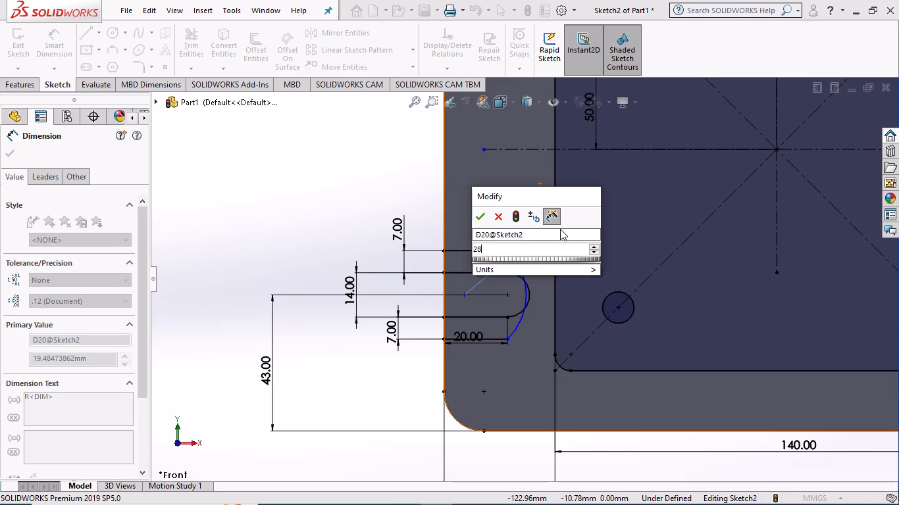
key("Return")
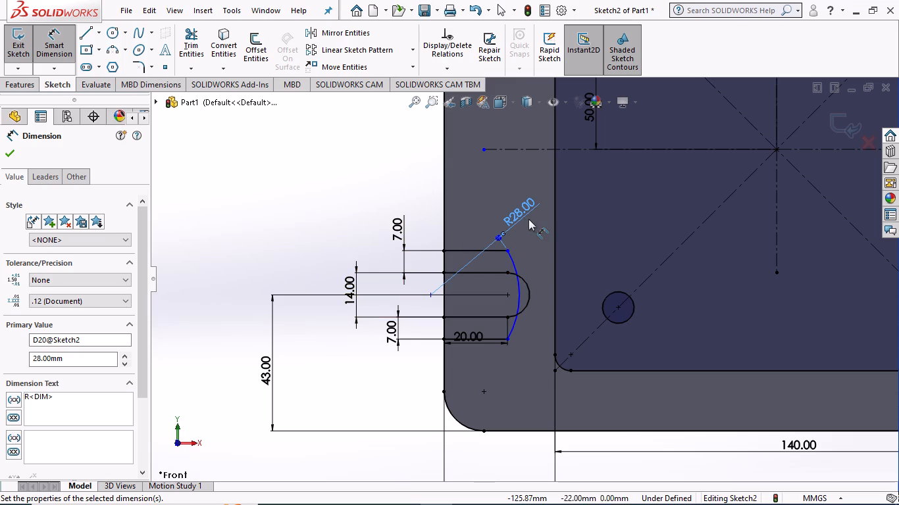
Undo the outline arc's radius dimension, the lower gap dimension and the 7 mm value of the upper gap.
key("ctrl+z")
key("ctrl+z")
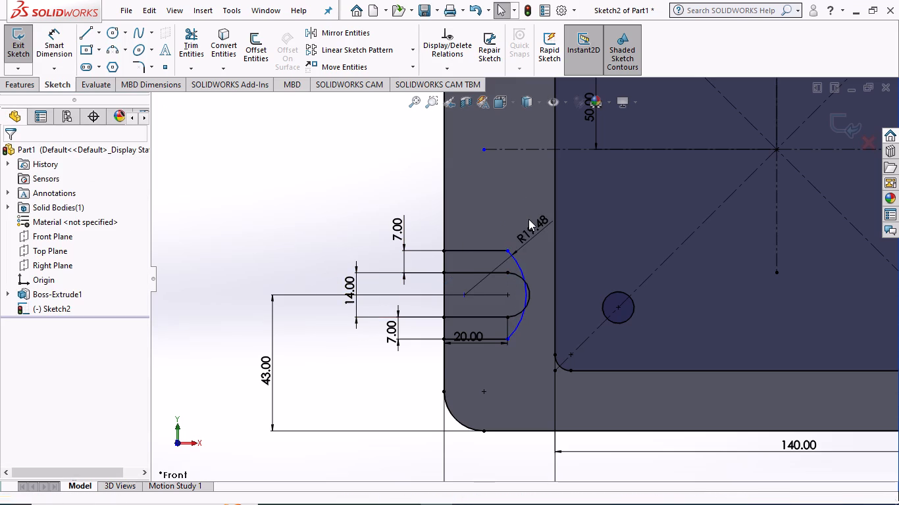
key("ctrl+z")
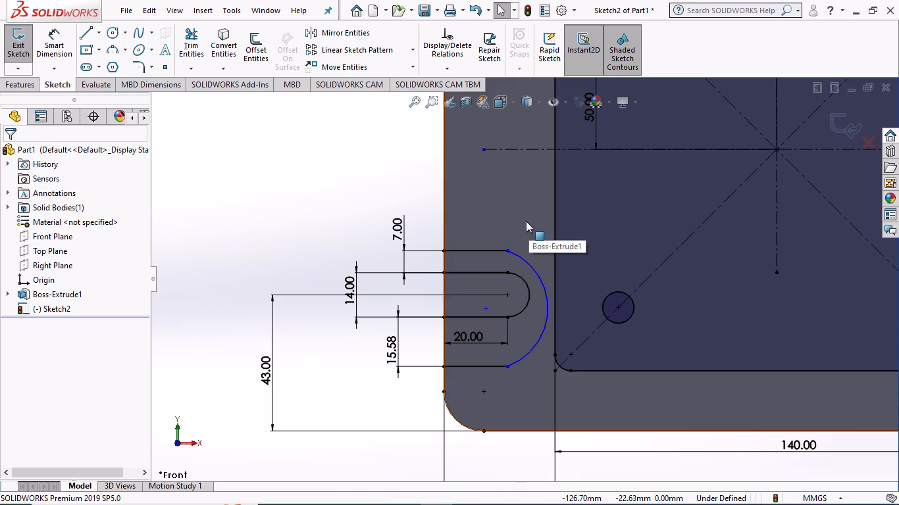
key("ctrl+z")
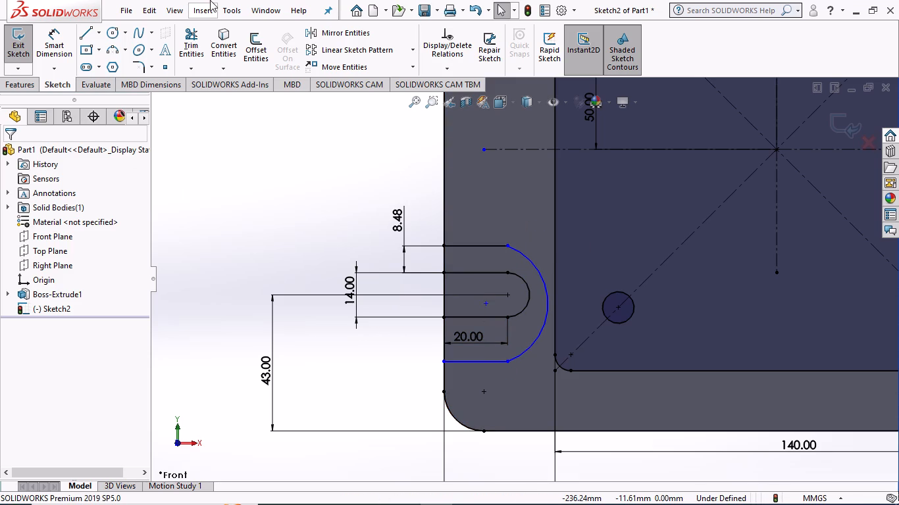
Dimension the gap between the lower outline line and the lower slot's bottom line as 7 mm.
left_click(51, 39)
left_click(480, 360)
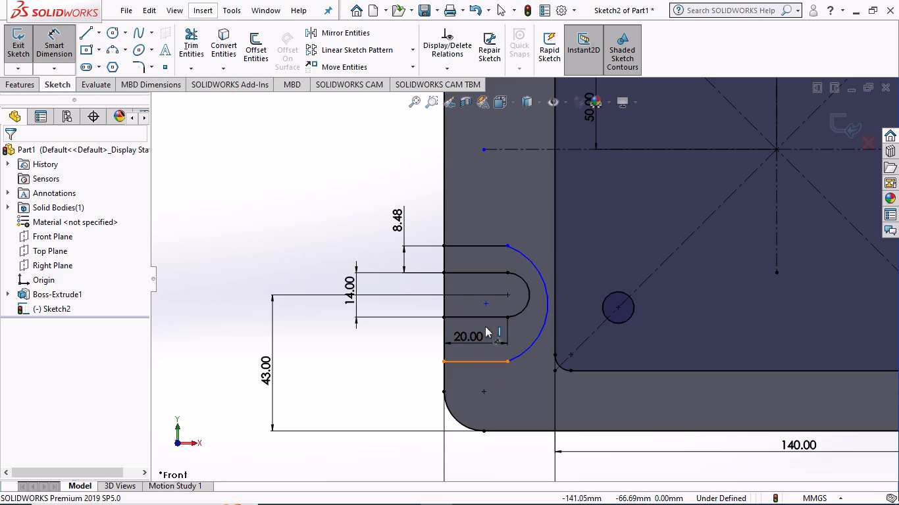
left_click(485, 318)
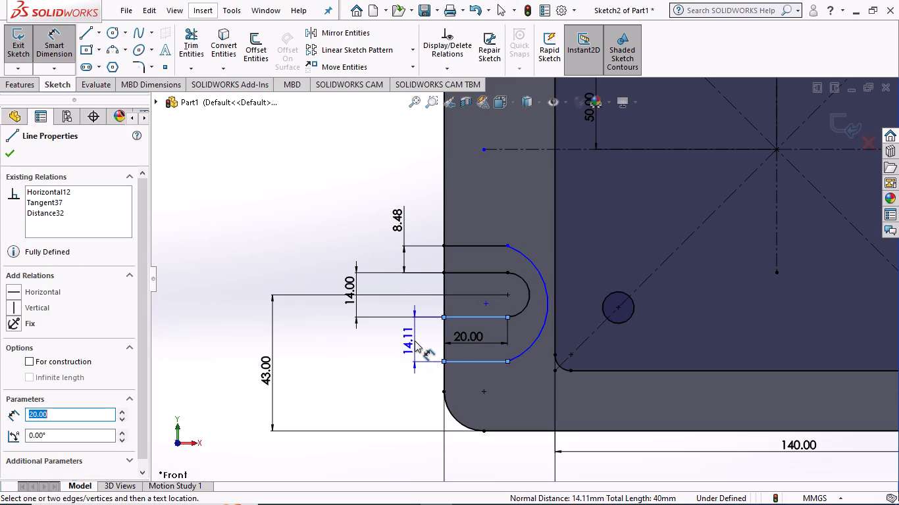
left_click(415, 339)
key("7")
key("Return")
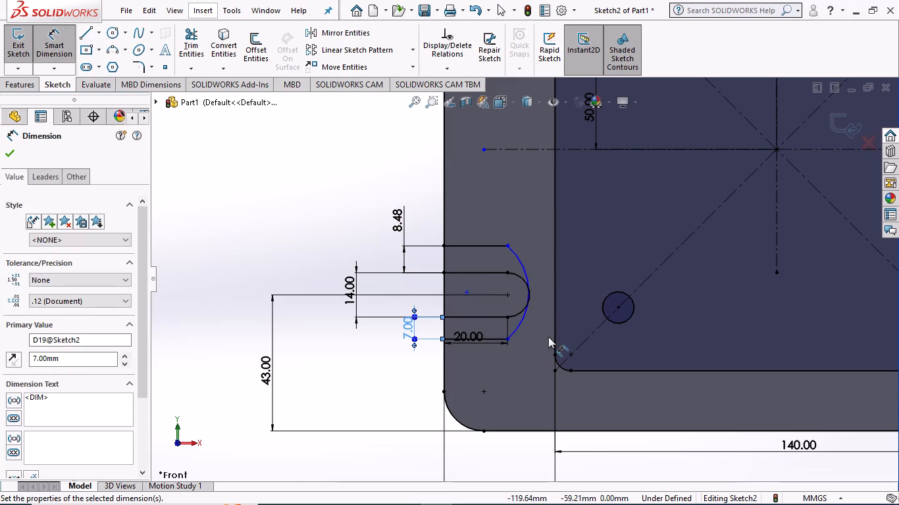
Set the gap between the upper outline line and the lower slot's top line to 7 mm.
double_click(392, 218)
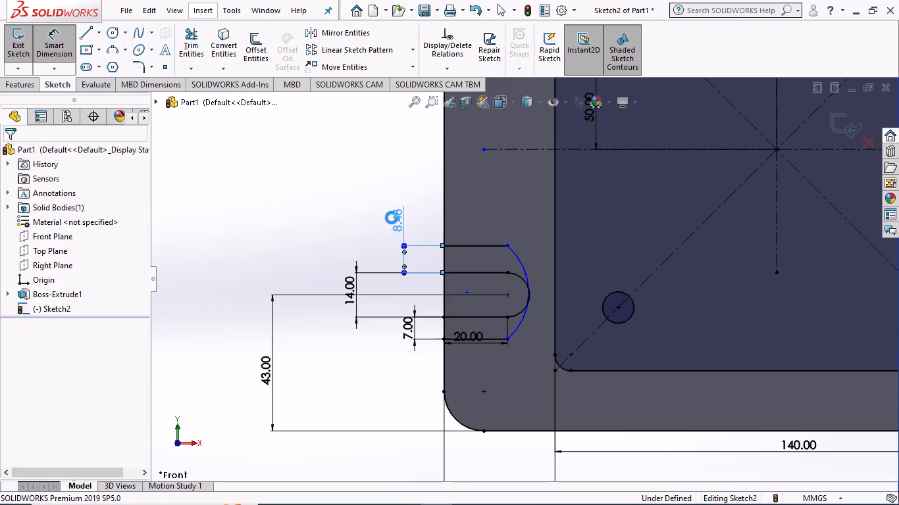
key("7")
key("Return")
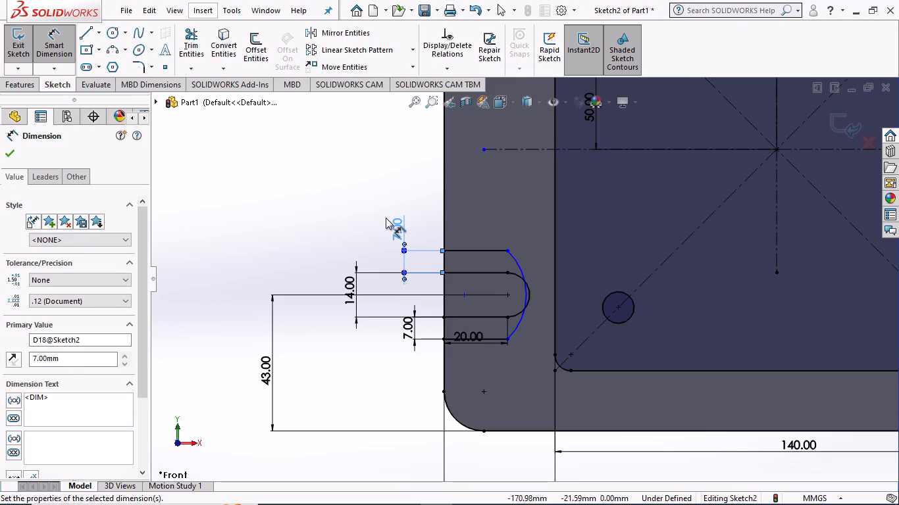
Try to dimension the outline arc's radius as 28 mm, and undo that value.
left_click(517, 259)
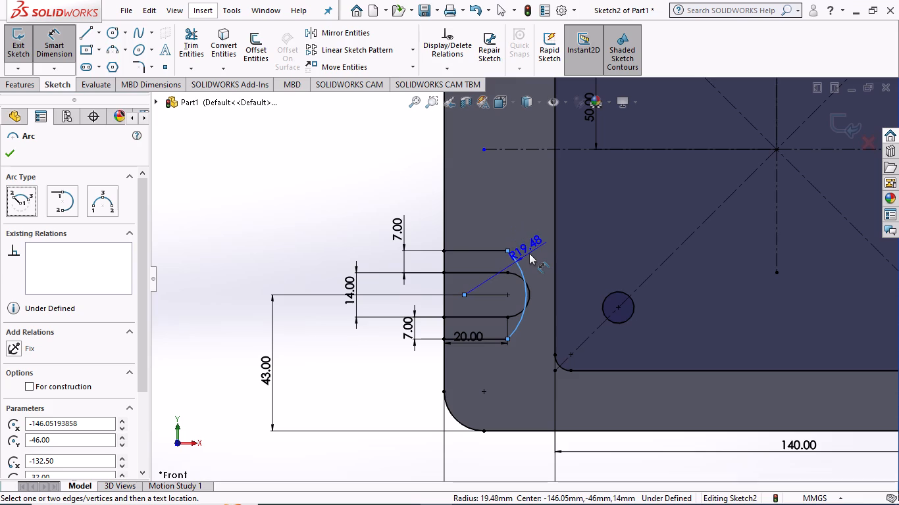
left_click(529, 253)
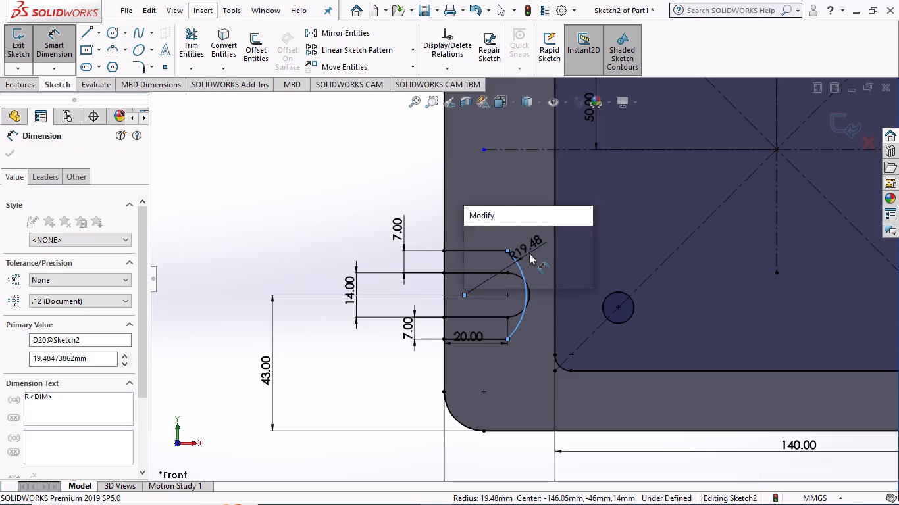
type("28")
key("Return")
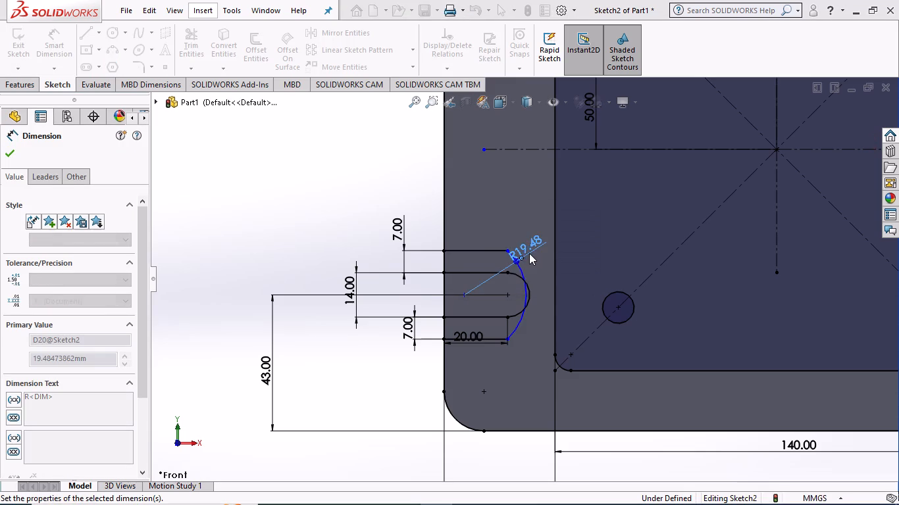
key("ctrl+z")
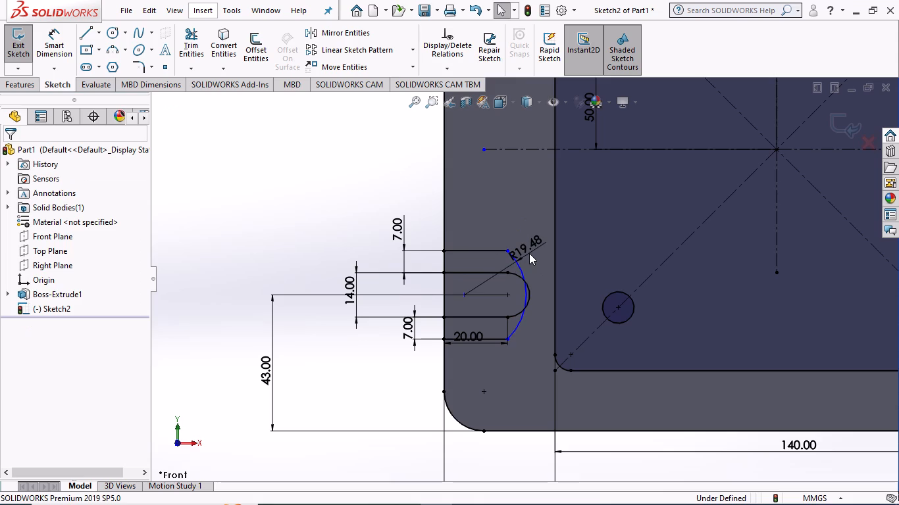
Trim away all segments of the outline arc around the lower slot.
left_click(192, 42)
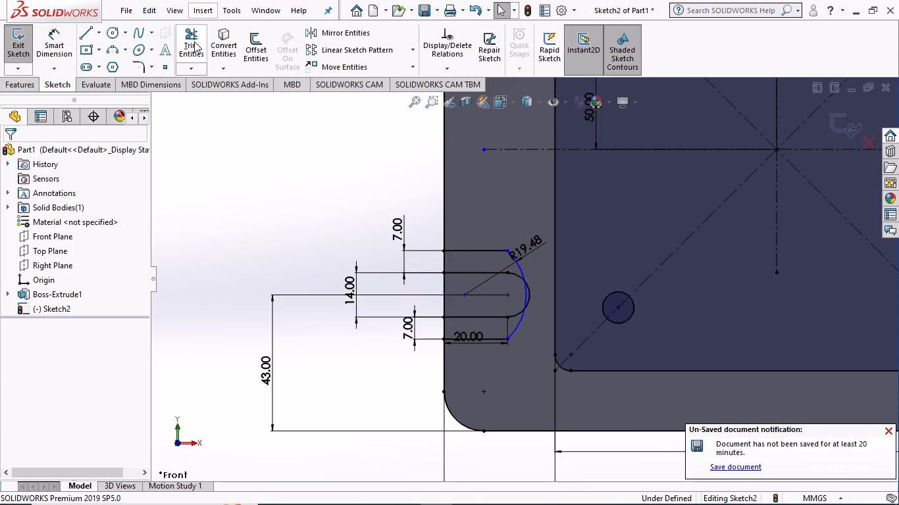
left_click(522, 270)
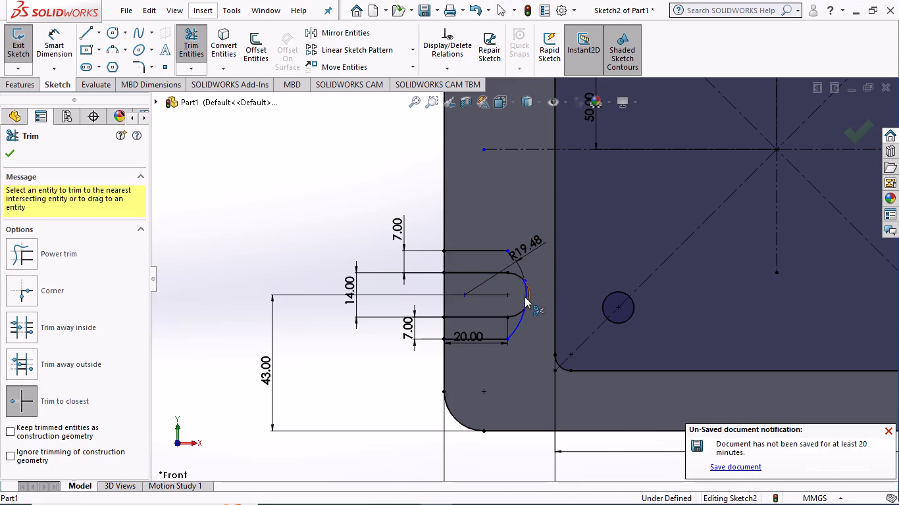
left_click(524, 297)
left_click(515, 327)
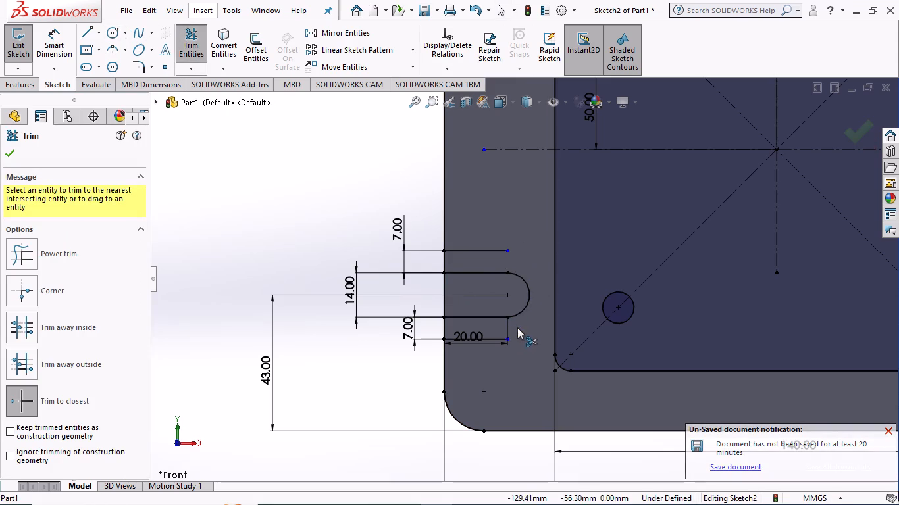
Draw a three-point arc of about 14 mm radius joining the two outline lines' ends tangentially around the lower slot.
left_click(114, 53)
left_click(509, 249)
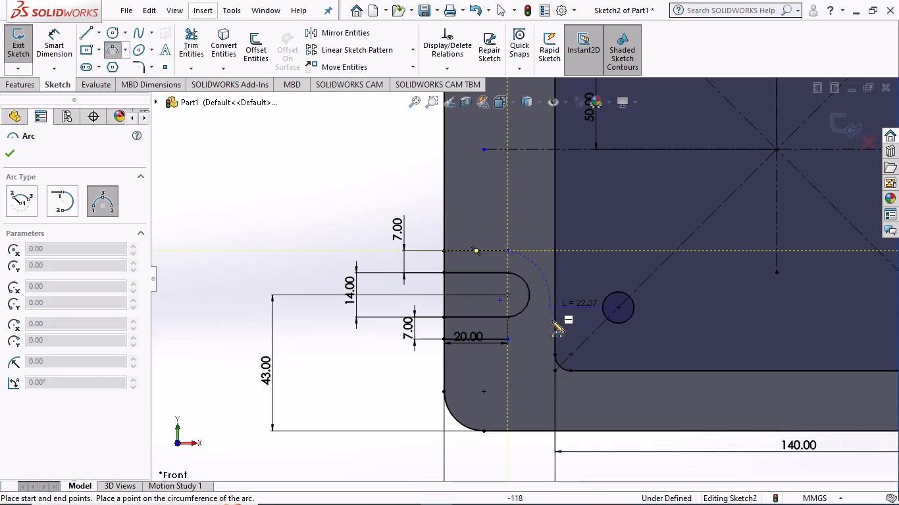
left_click(508, 340)
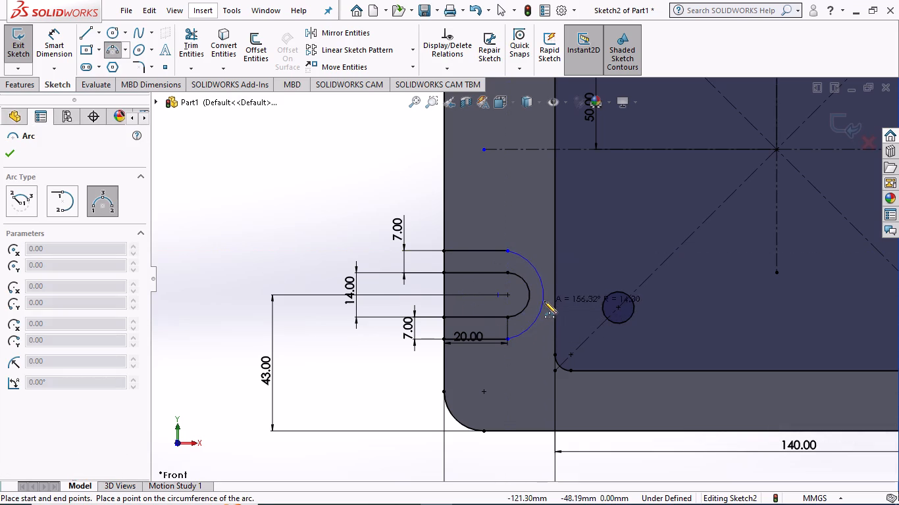
left_click(551, 297)
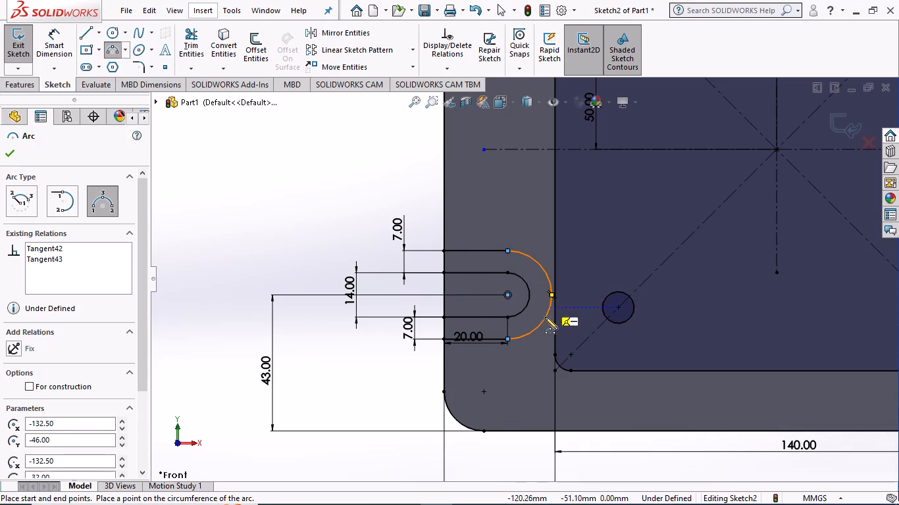
key("Escape")
key("grave")
left_click(344, 364)
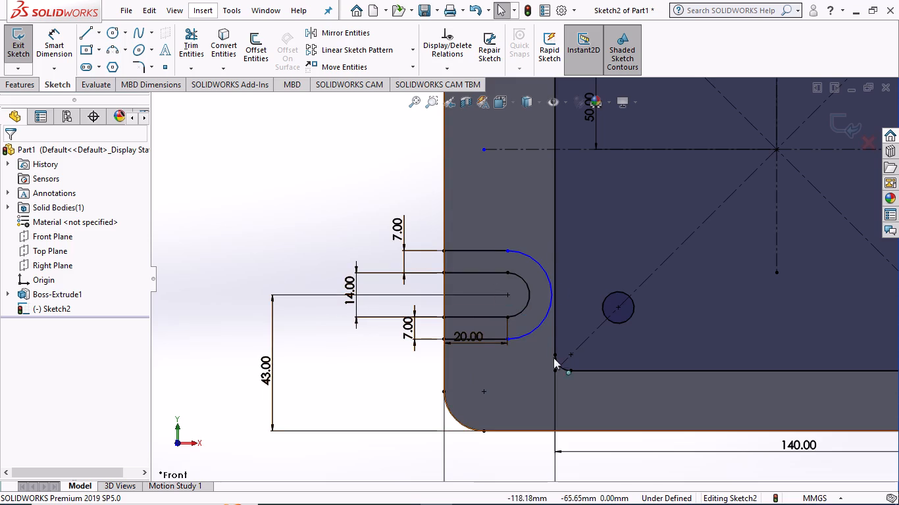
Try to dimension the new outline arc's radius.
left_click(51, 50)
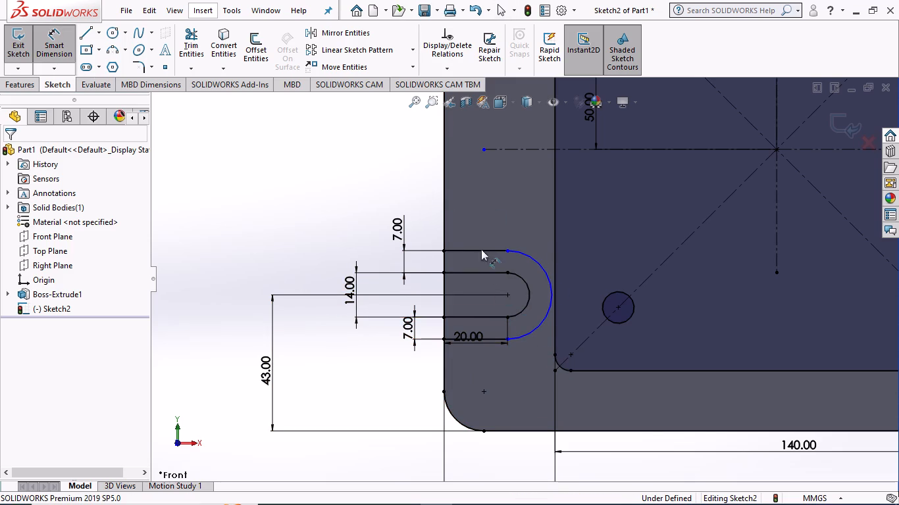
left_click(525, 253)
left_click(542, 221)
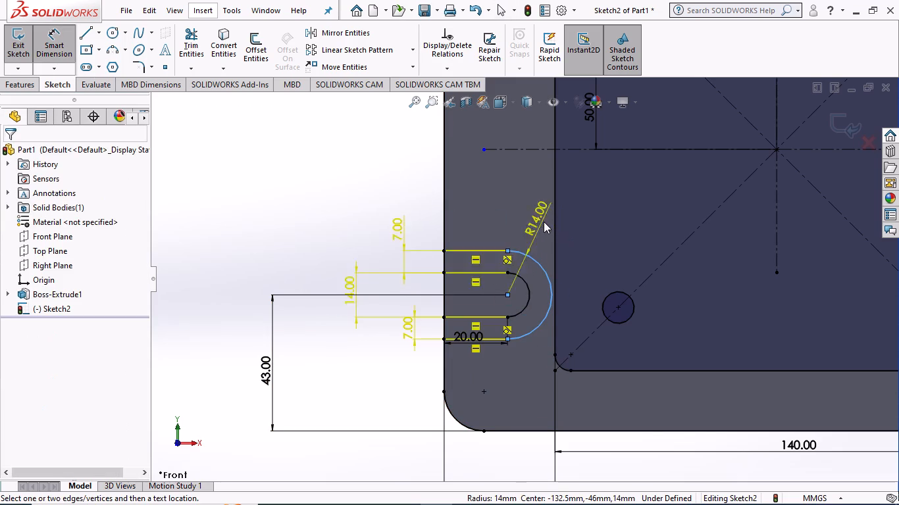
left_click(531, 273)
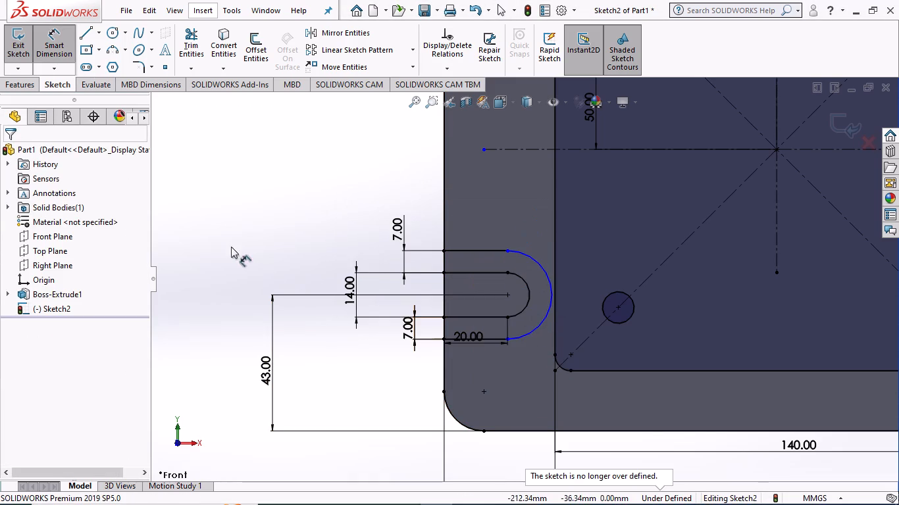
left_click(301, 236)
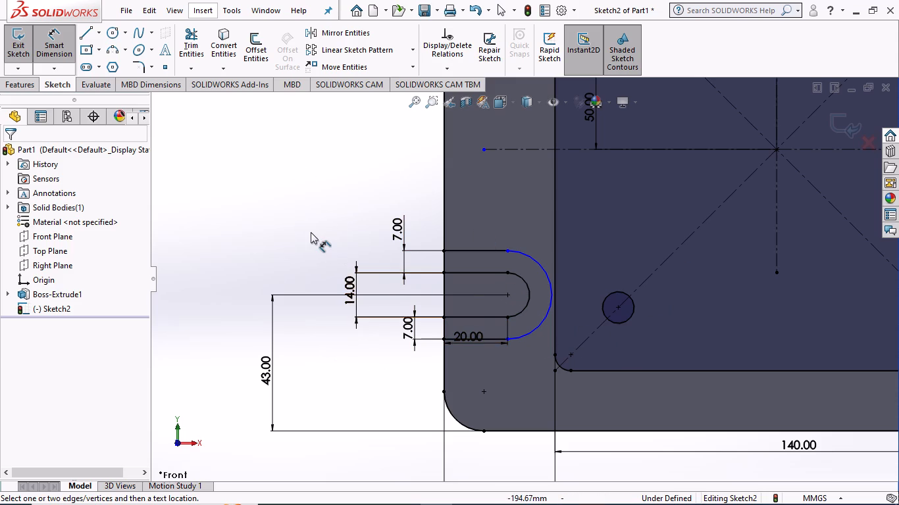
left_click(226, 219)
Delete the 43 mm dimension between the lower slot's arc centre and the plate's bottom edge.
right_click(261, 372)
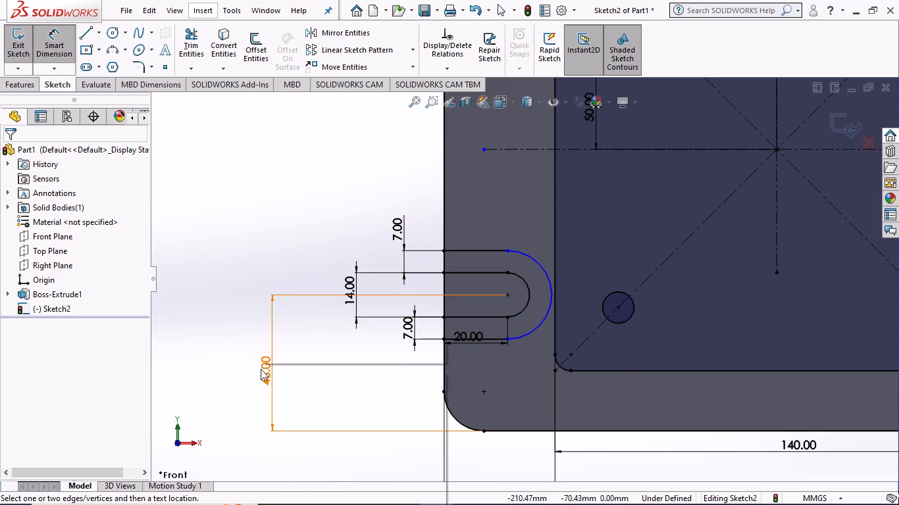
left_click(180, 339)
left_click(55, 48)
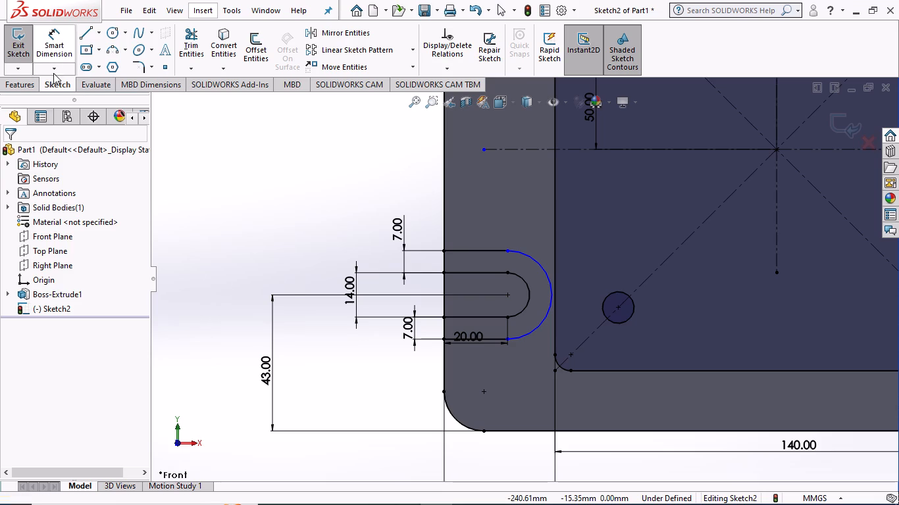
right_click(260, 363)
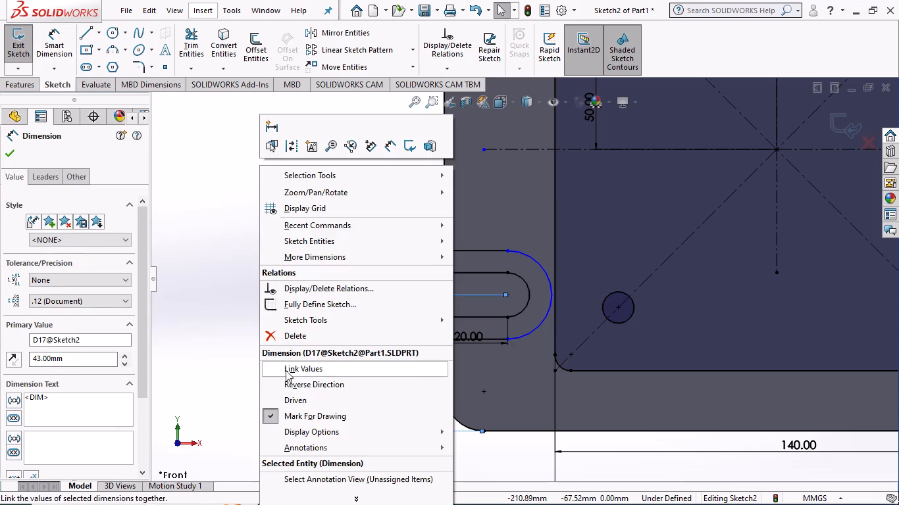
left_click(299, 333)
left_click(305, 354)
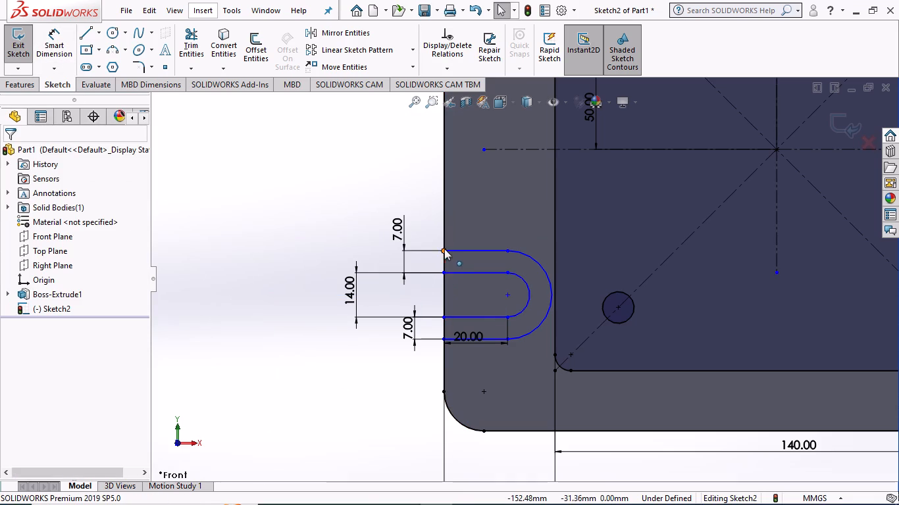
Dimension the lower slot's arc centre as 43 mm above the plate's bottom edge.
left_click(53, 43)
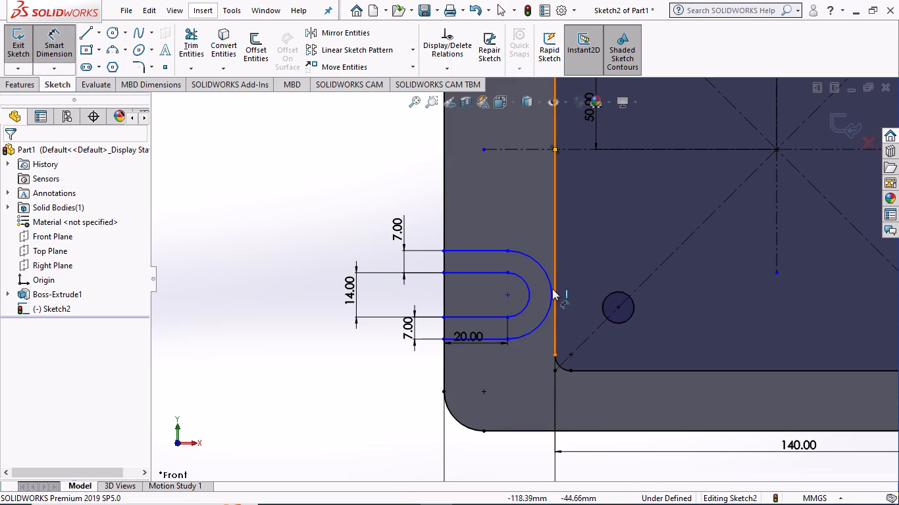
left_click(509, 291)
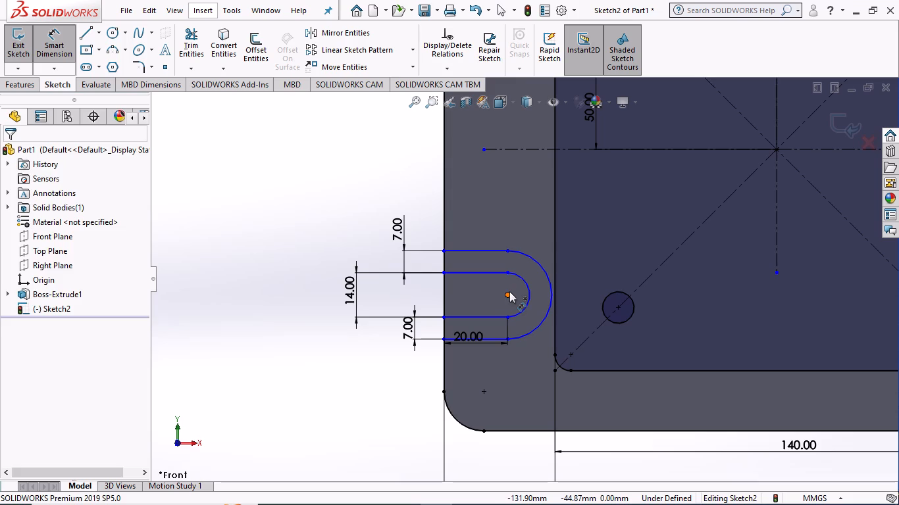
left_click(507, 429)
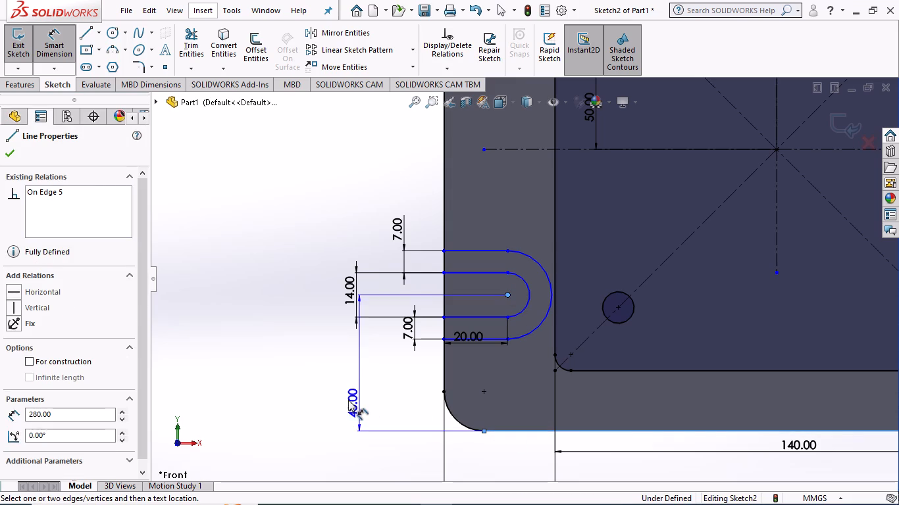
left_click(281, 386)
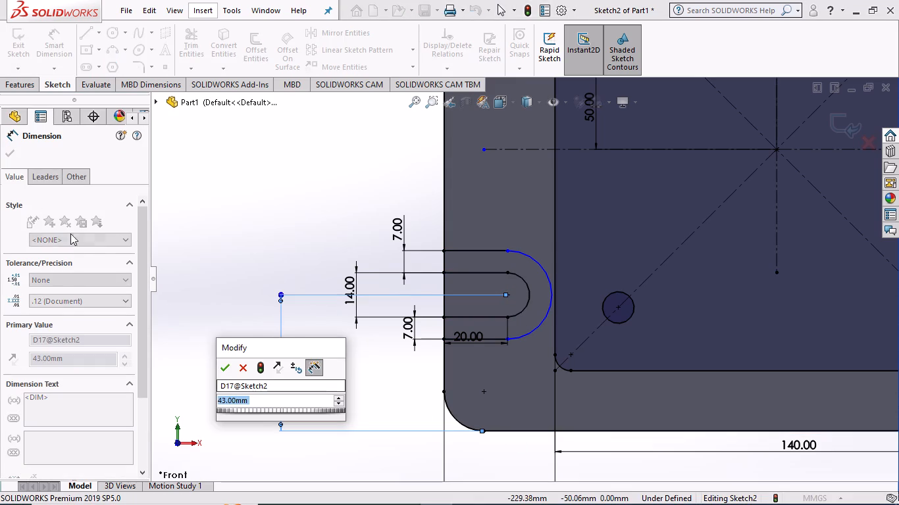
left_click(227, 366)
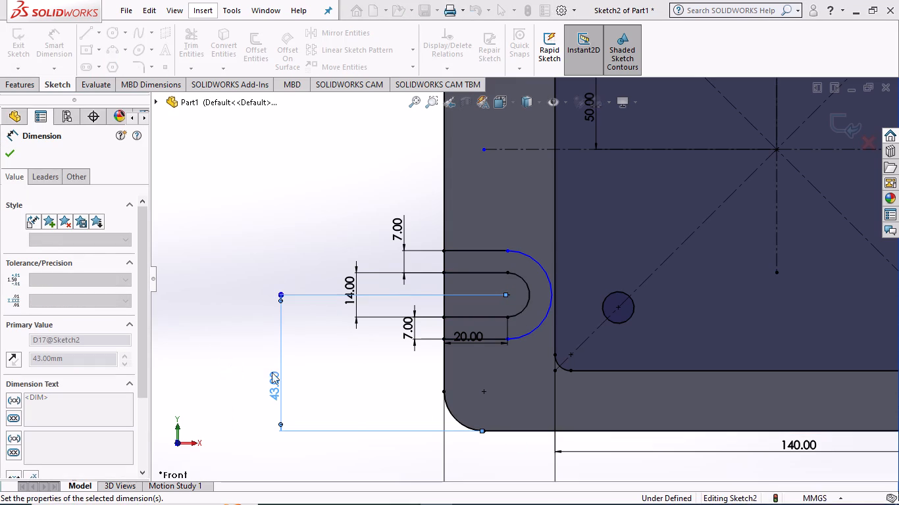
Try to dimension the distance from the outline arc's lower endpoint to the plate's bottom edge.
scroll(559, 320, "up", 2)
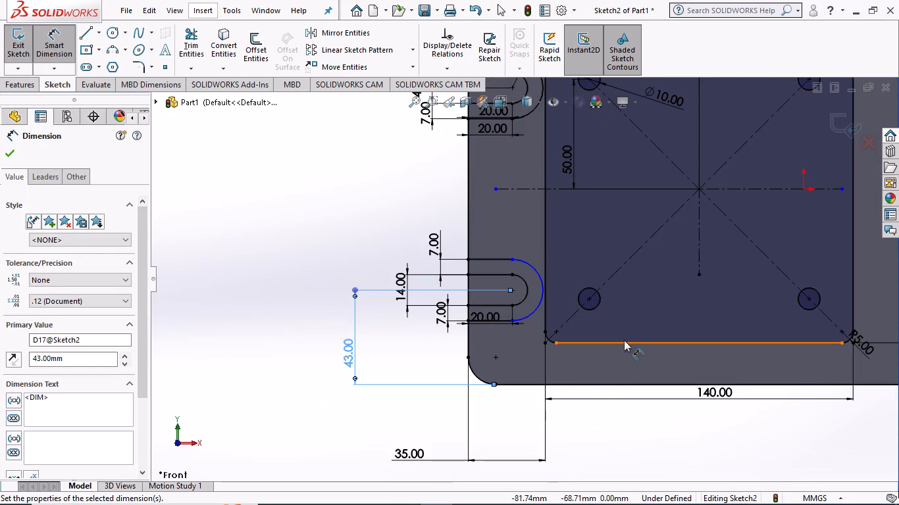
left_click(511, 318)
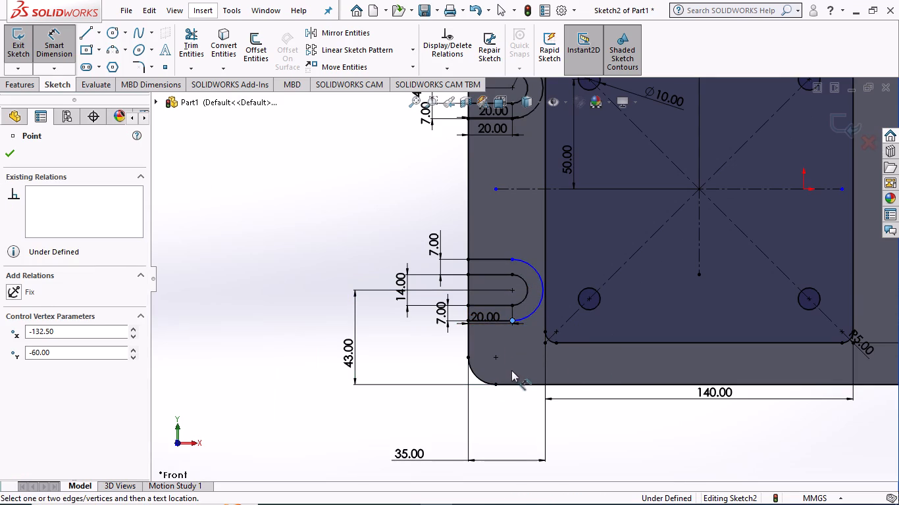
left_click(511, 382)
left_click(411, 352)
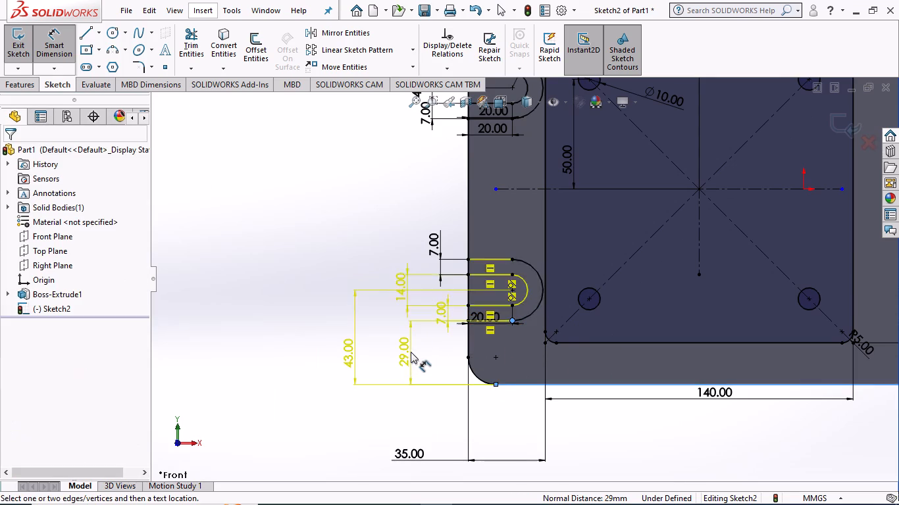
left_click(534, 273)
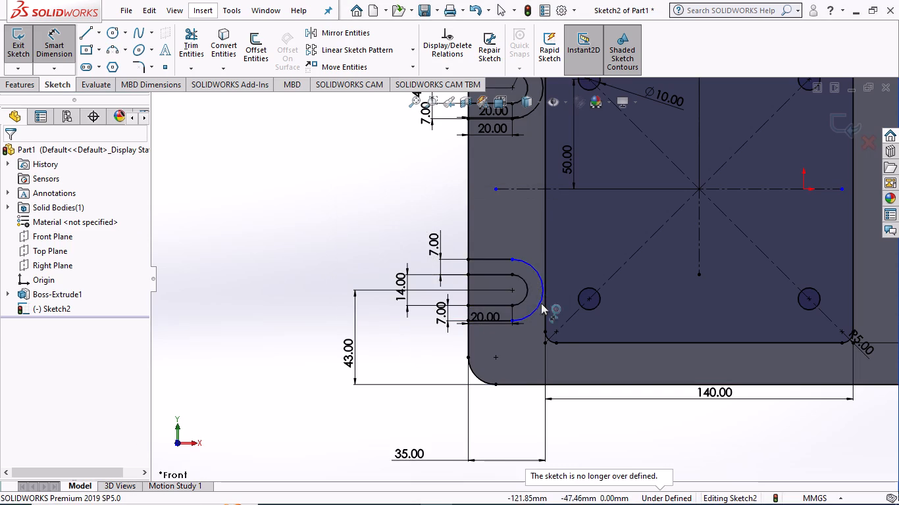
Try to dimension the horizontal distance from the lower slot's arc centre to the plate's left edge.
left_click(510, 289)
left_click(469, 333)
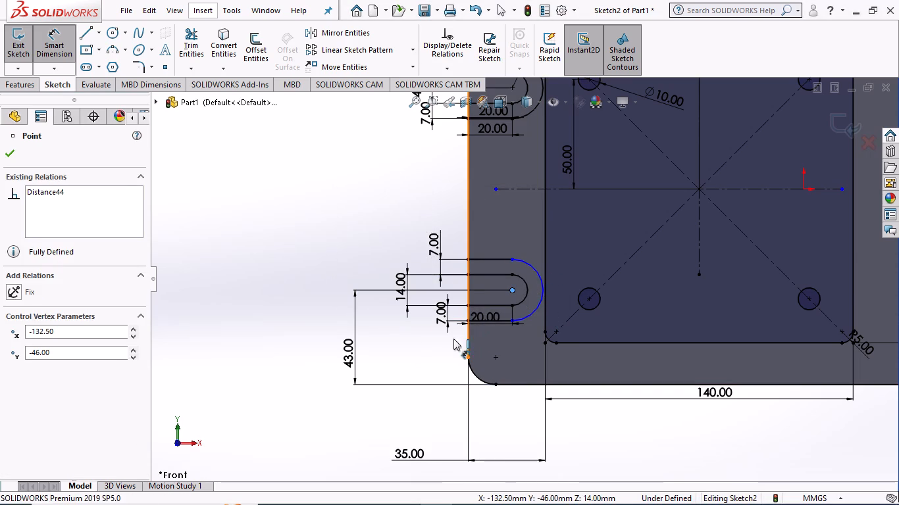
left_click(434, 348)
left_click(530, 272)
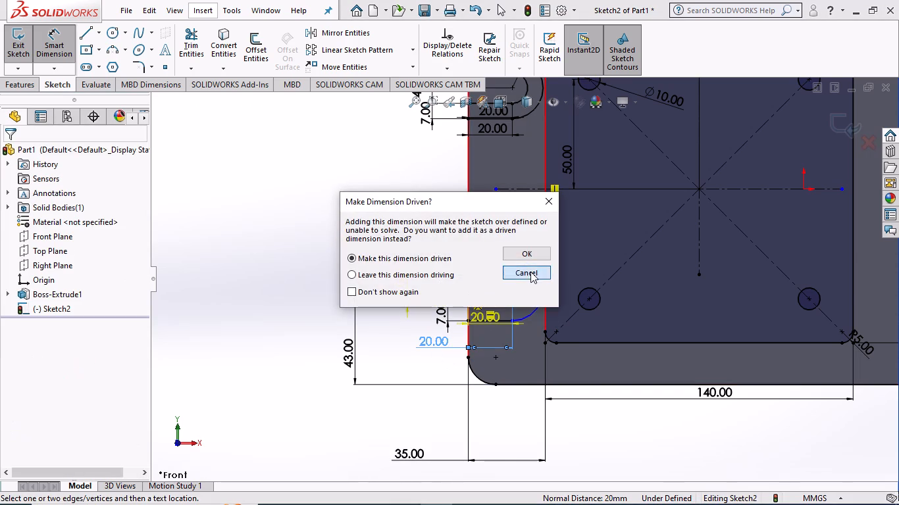
Dimension the outline arc's upper endpoint as 14 mm above the lower slot's arc centre.
left_click(513, 288)
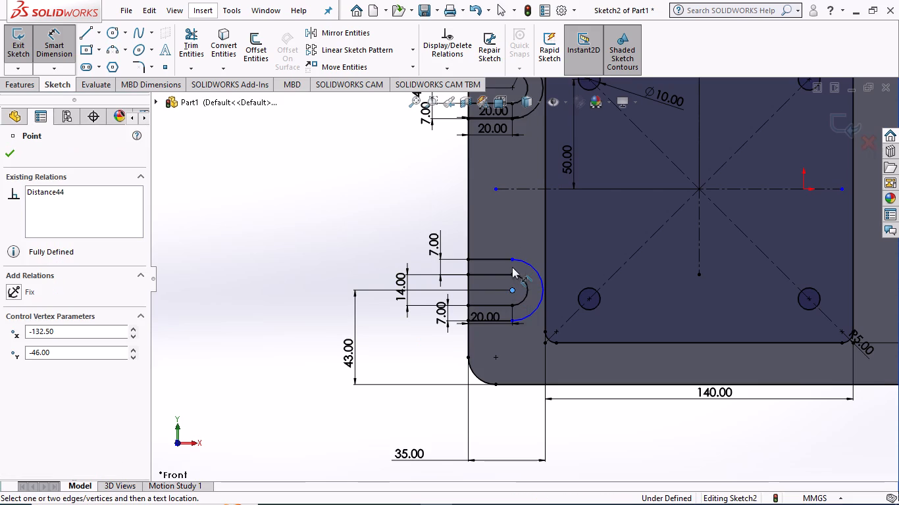
left_click(513, 257)
left_click(509, 237)
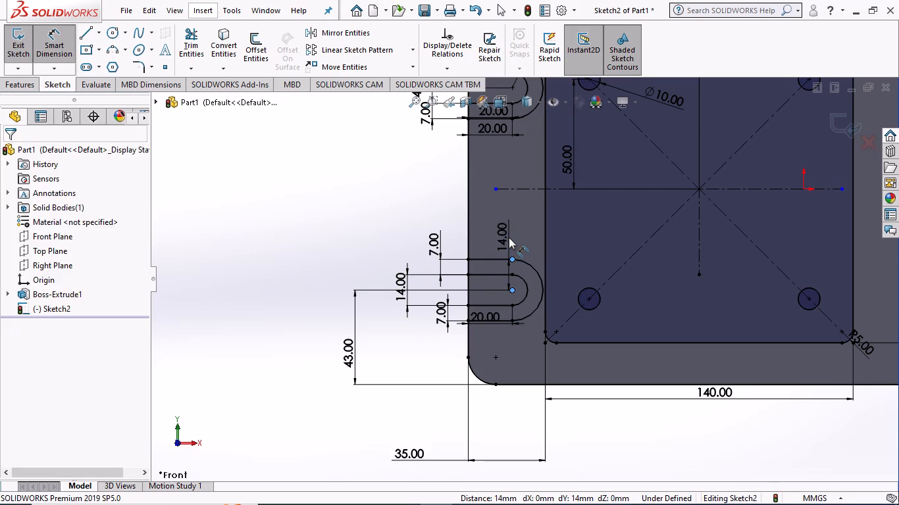
left_click(455, 225)
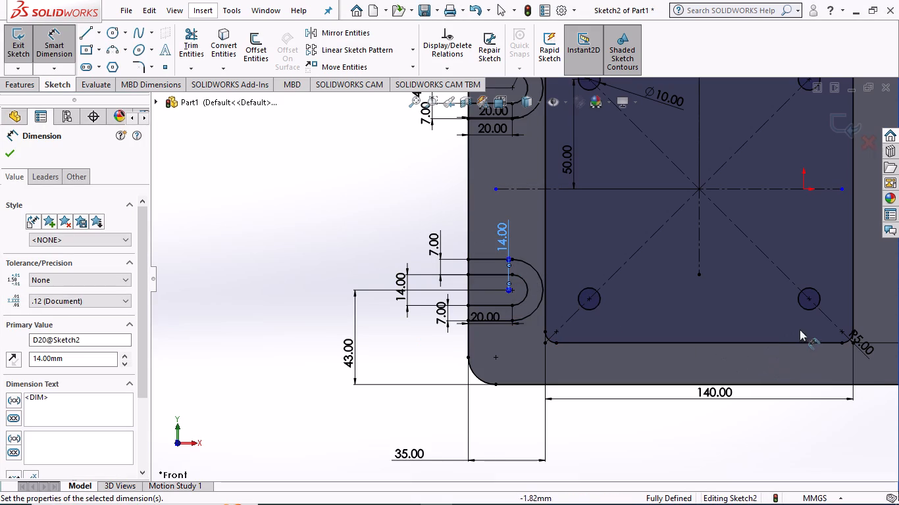
Move the square's vertical 140 mm dimension so that it sits inside the square.
scroll(569, 268, "up", 3)
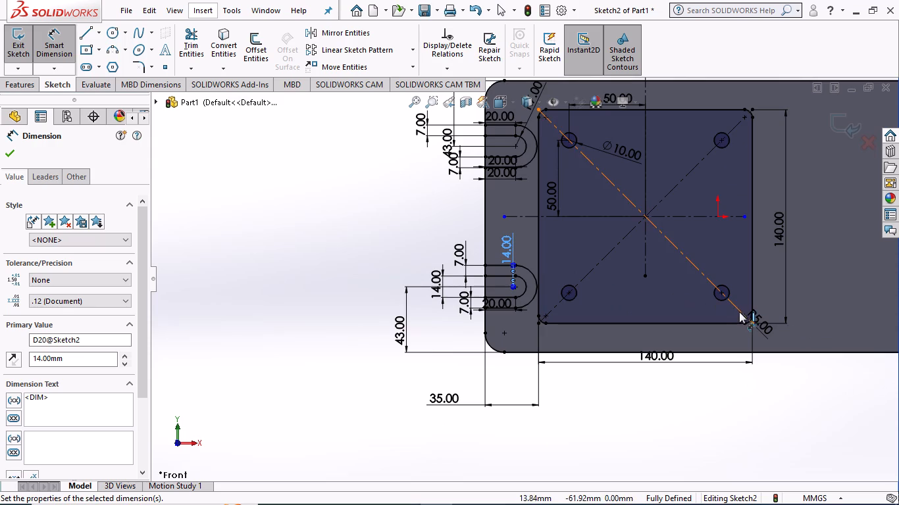
scroll(607, 324, "up", 2)
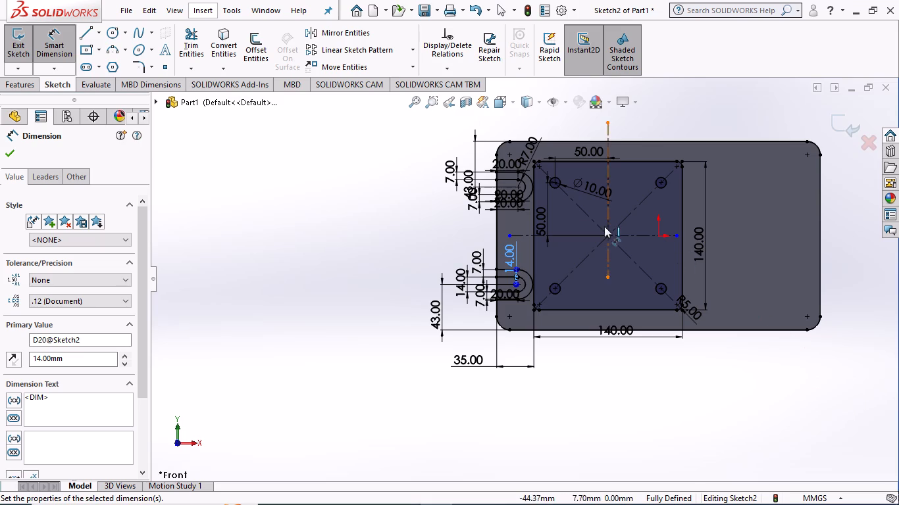
scroll(599, 227, "down", 5)
scroll(650, 256, "down", 2)
scroll(644, 260, "up", 2)
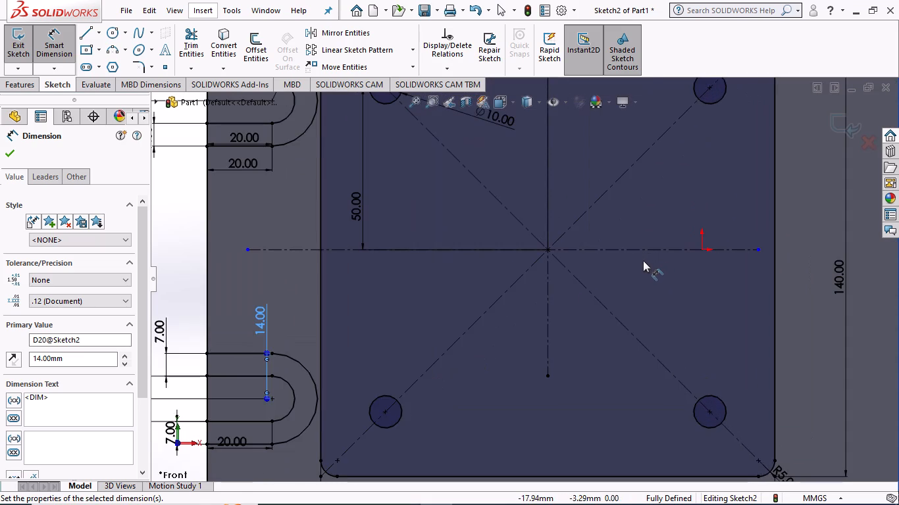
scroll(643, 260, "up", 5)
scroll(712, 215, "down", 2)
scroll(578, 272, "down", 2)
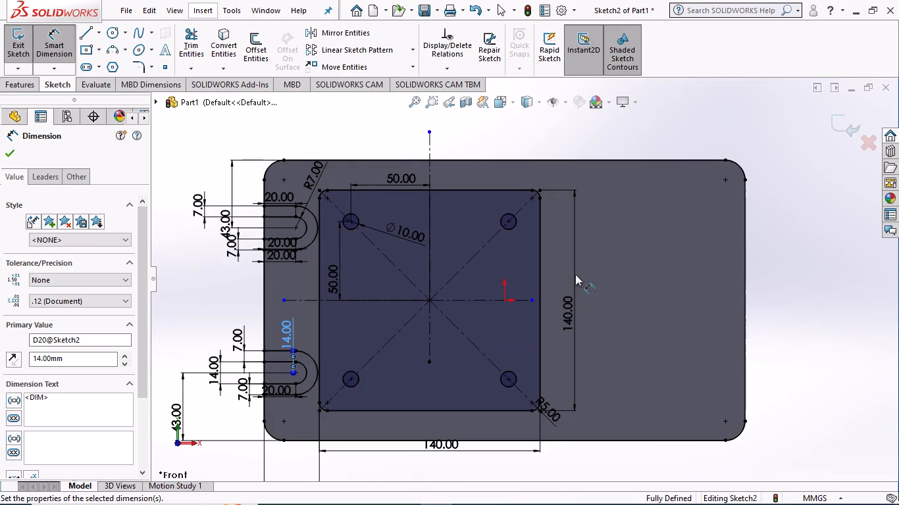
scroll(465, 277, "up", 3)
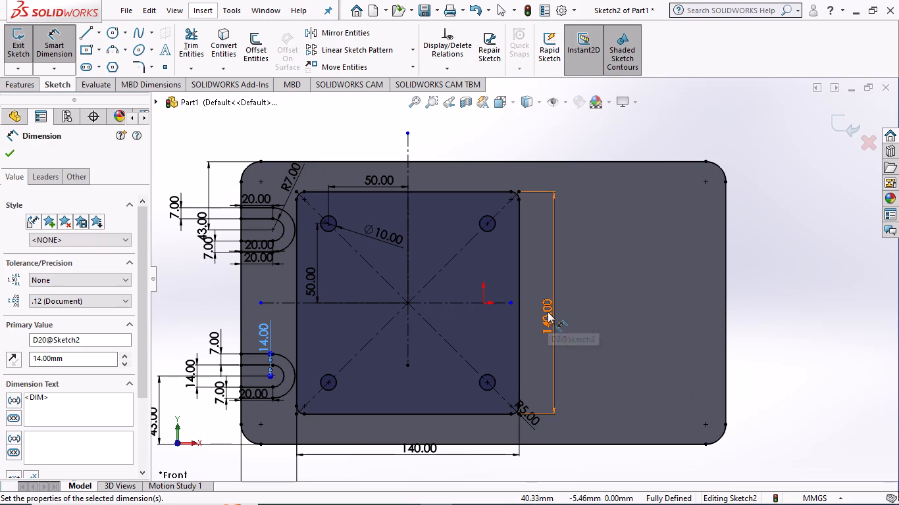
left_click_drag(548, 312, 531, 316)
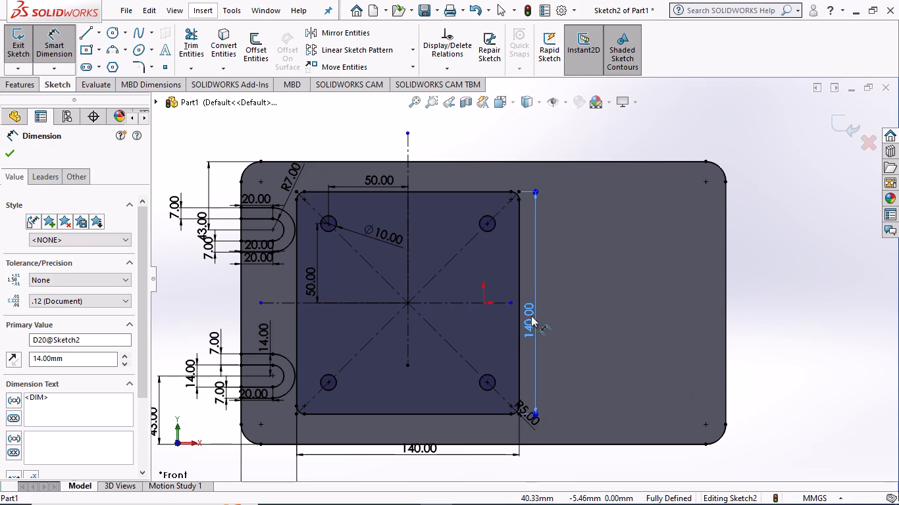
left_click_drag(531, 316, 431, 322)
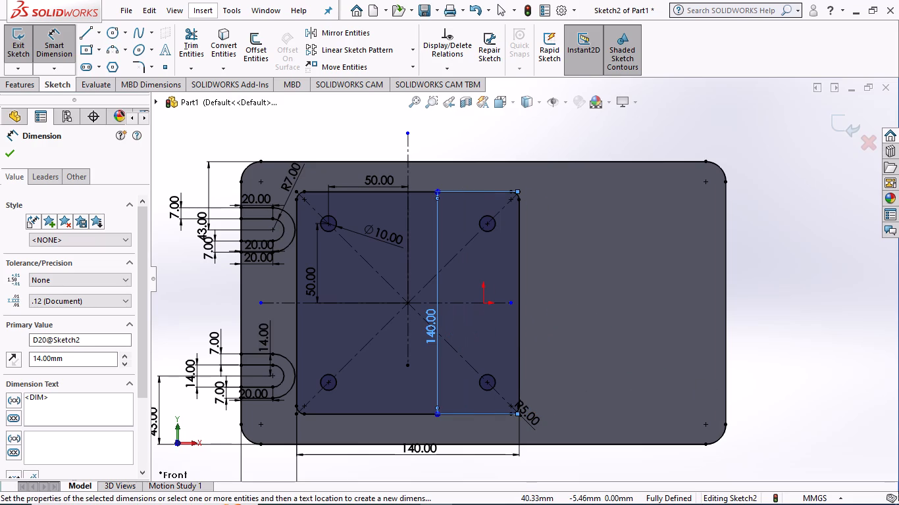
Sketch a centre rectangle about 13 mm wide and 70 mm high on the plate, to the right of the square.
left_click(86, 32)
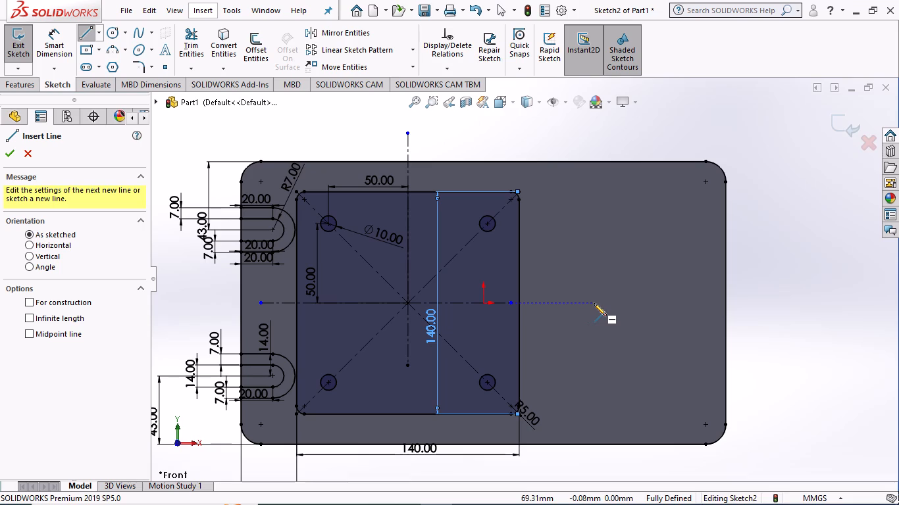
left_click(86, 49)
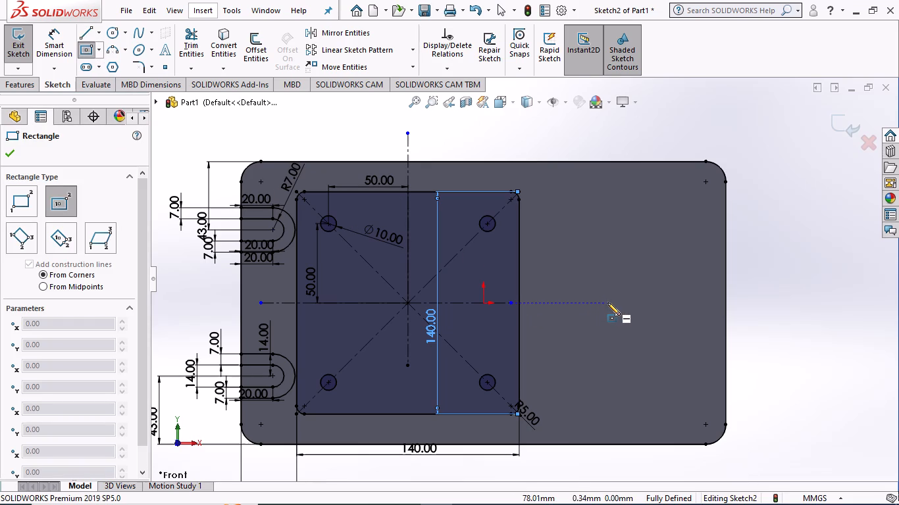
left_click(587, 304)
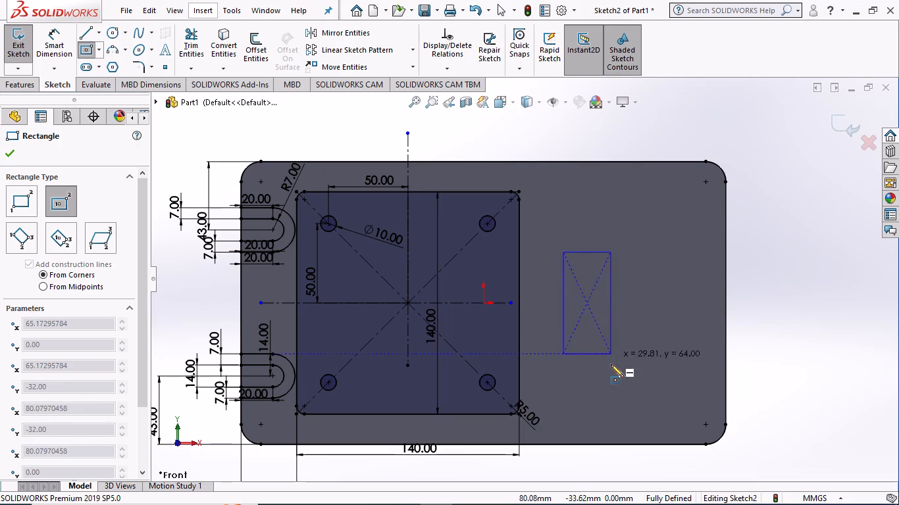
left_click(598, 358)
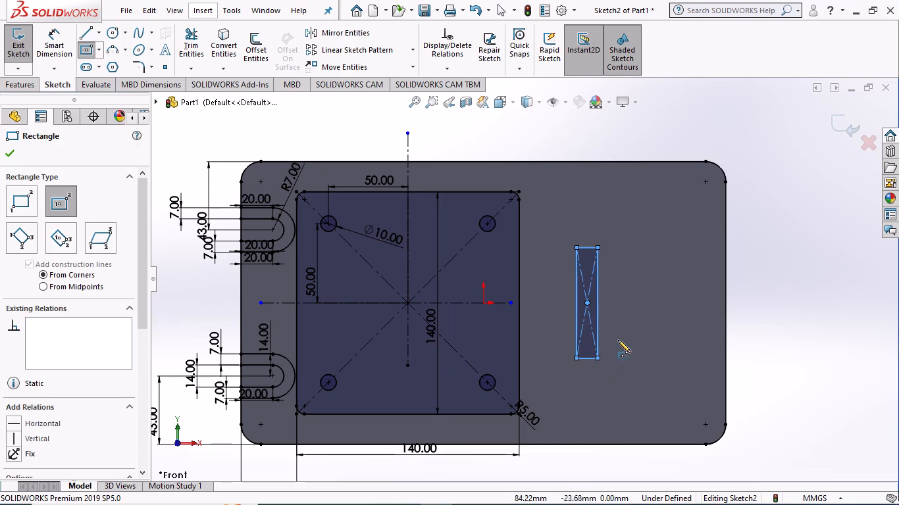
Dimension the new rectangle as 50 mm high and 25 mm wide.
left_click(57, 45)
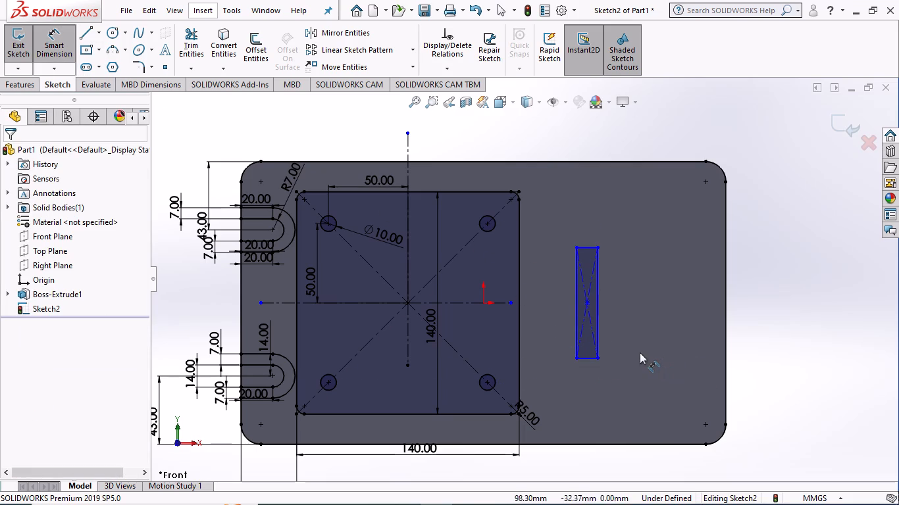
left_click(576, 298)
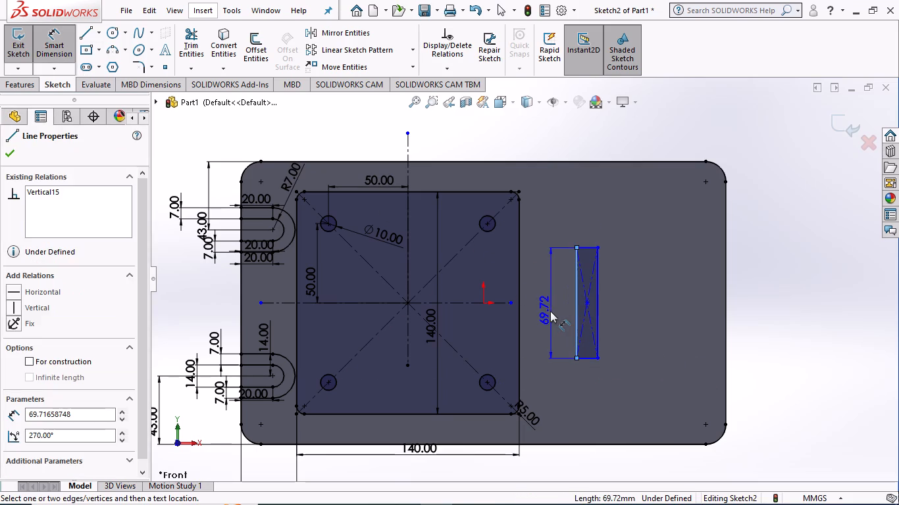
left_click(550, 311)
type("50")
key("Return")
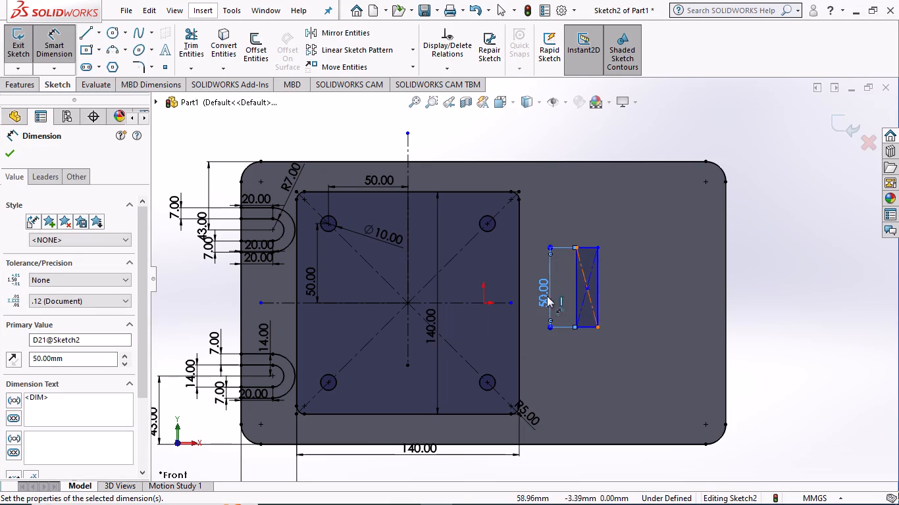
left_click(585, 326)
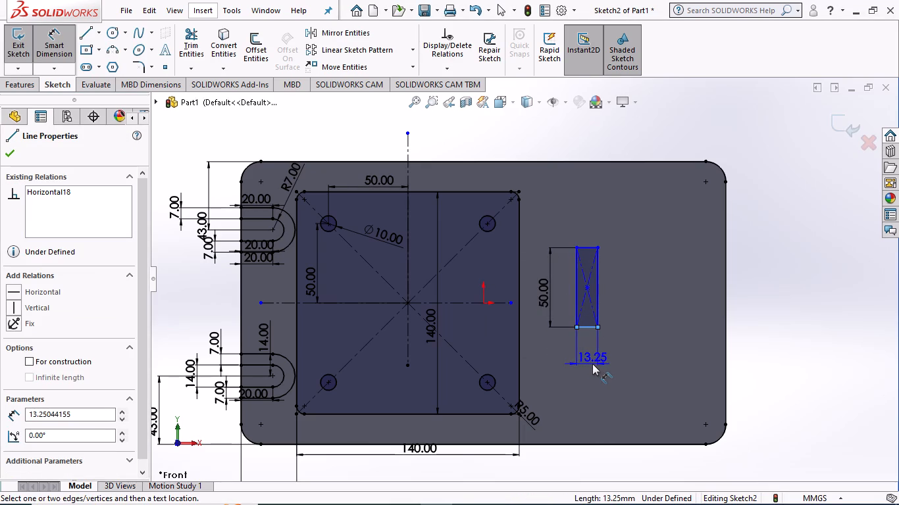
left_click(587, 369)
type("25")
key("Return")
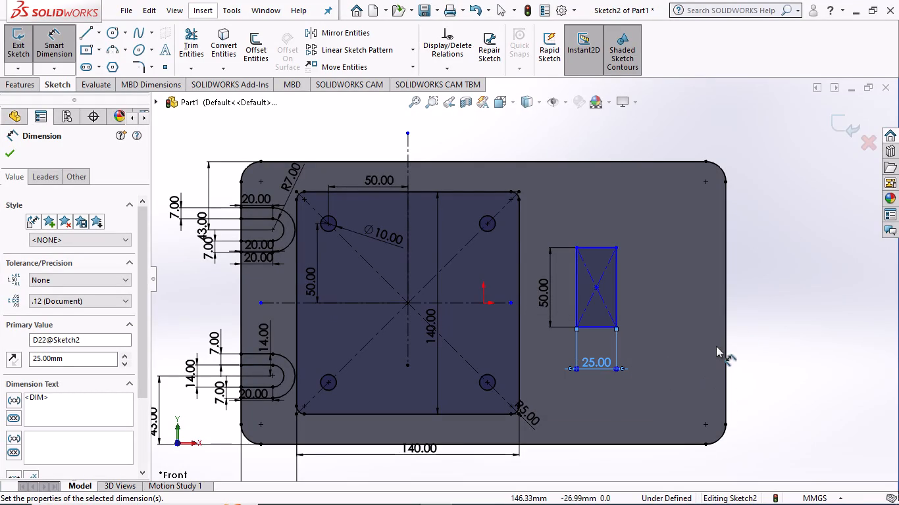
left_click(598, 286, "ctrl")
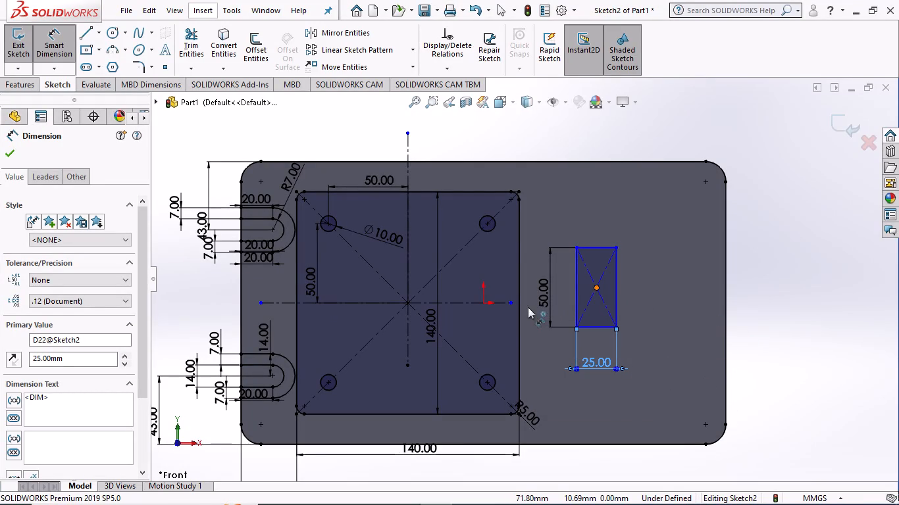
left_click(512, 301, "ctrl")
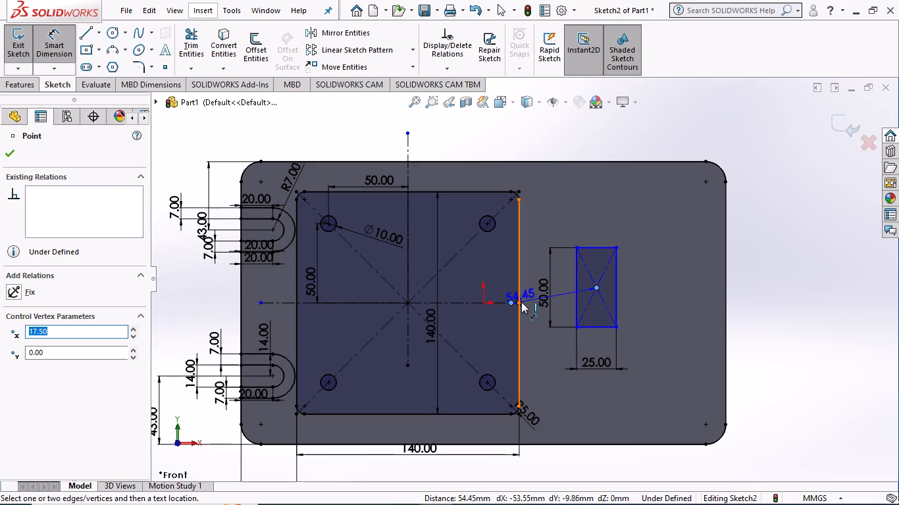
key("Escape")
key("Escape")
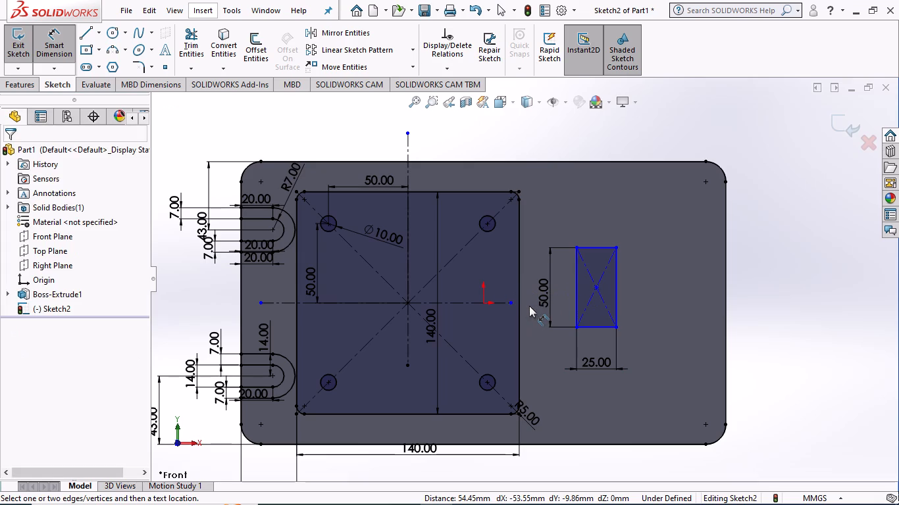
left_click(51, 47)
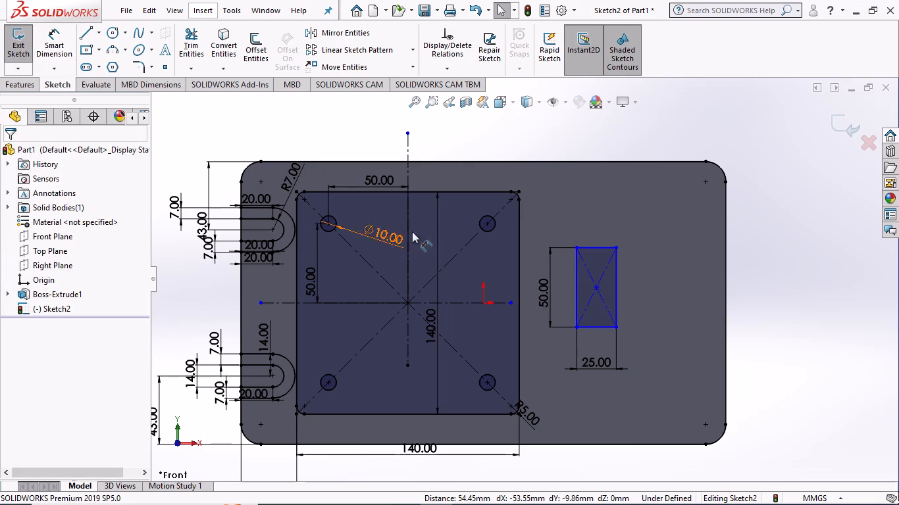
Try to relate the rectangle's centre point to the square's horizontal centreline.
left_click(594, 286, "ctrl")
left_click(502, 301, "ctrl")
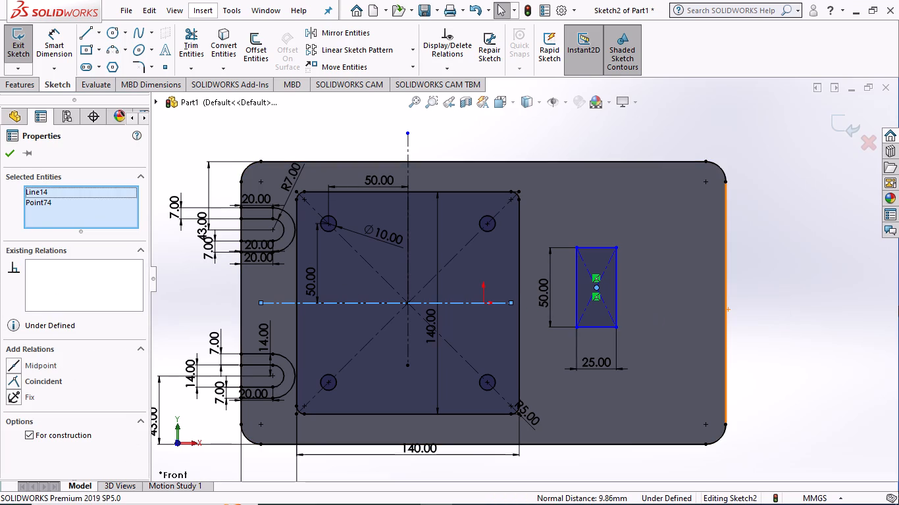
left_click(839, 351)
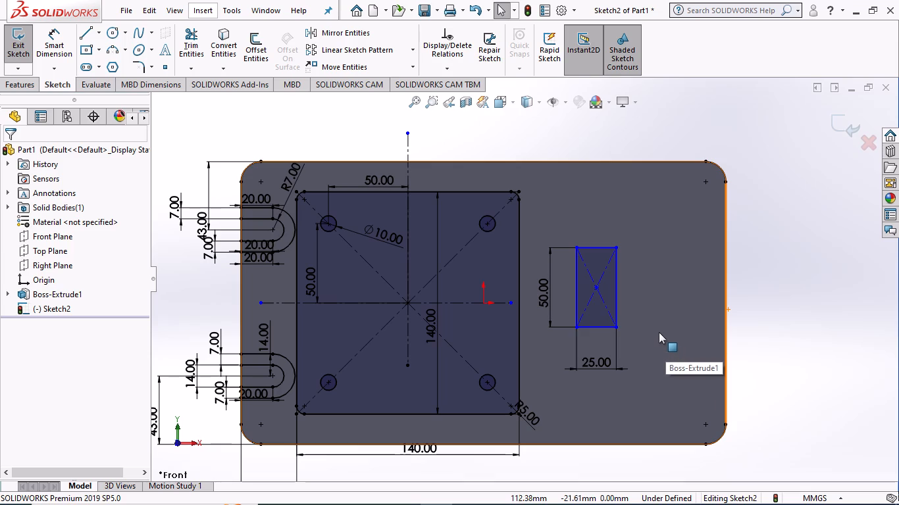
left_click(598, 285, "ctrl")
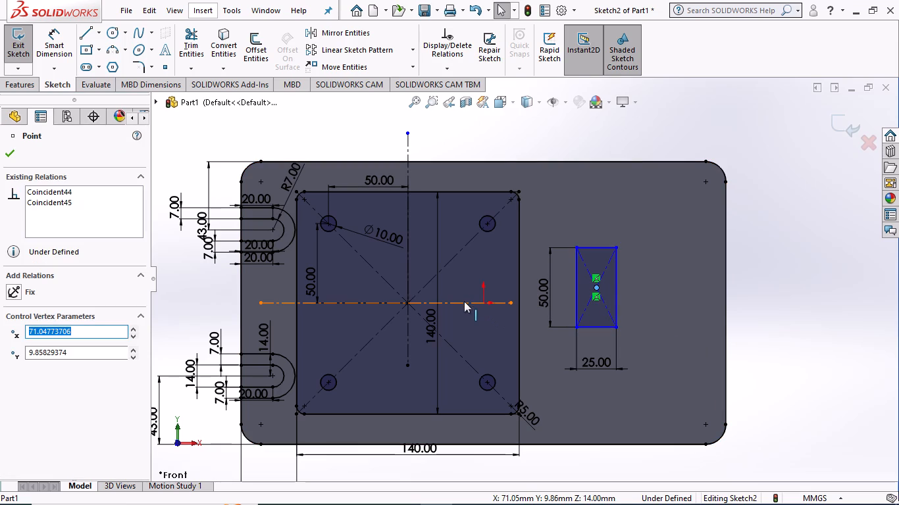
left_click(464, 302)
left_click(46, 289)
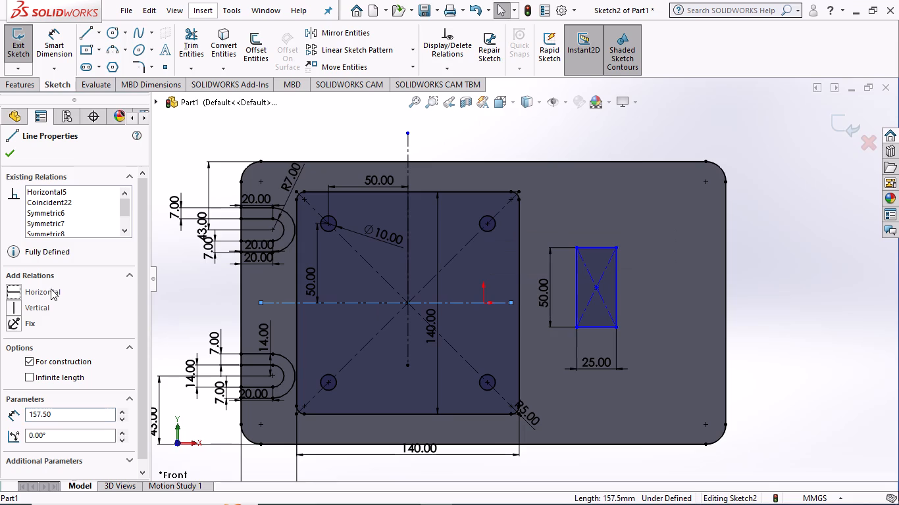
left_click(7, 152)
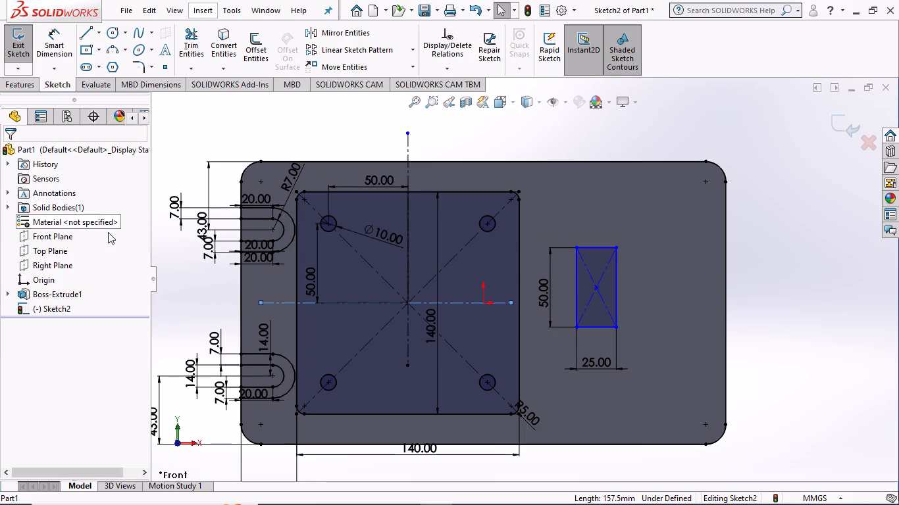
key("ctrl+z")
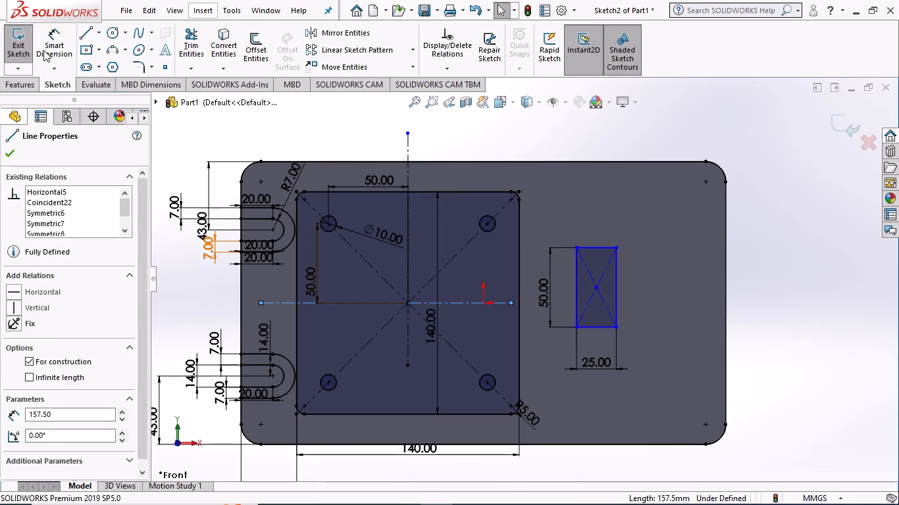
Sketch a horizontal centreline about 103 mm long rightward from the right end of the square's horizontal centreline, passing through the rectangle.
left_click(96, 30)
left_click(101, 61)
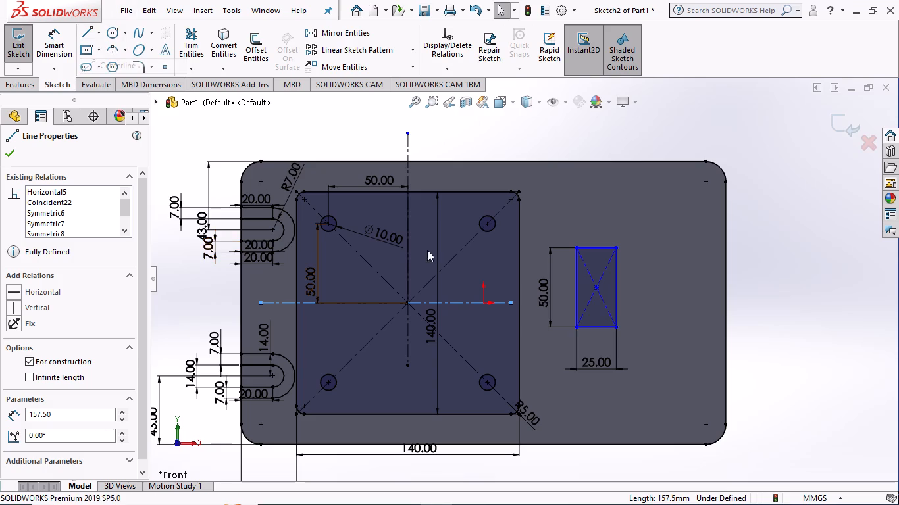
left_click(511, 303)
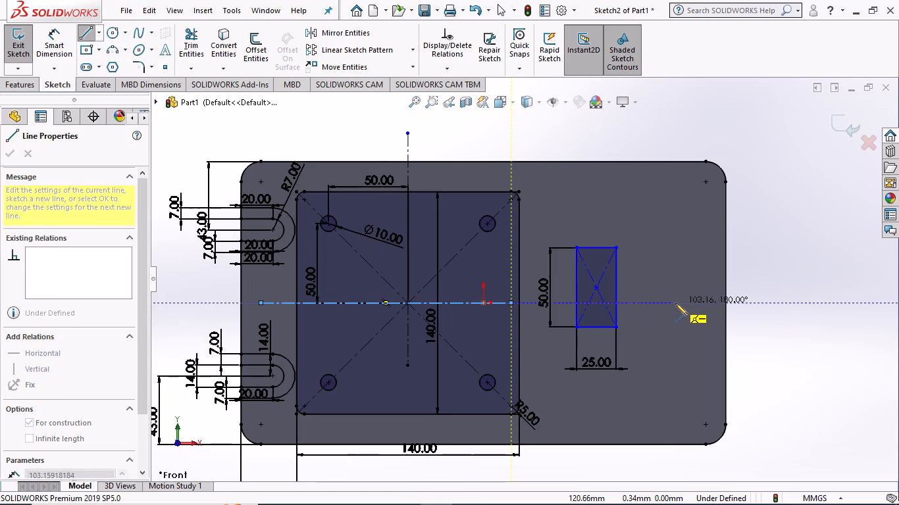
left_click(675, 303)
key("Escape")
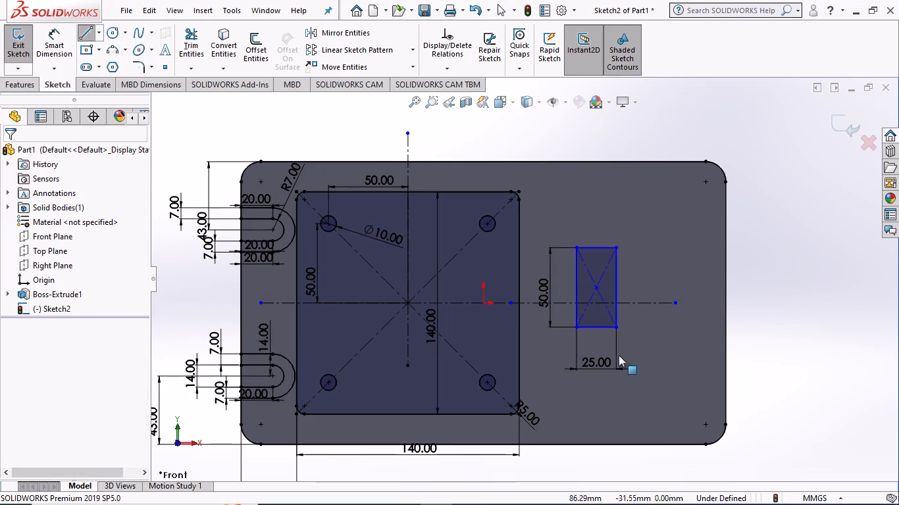
Add a midpoint relation between the rectangle's centre point and the new horizontal centreline.
left_click(596, 287, "ctrl")
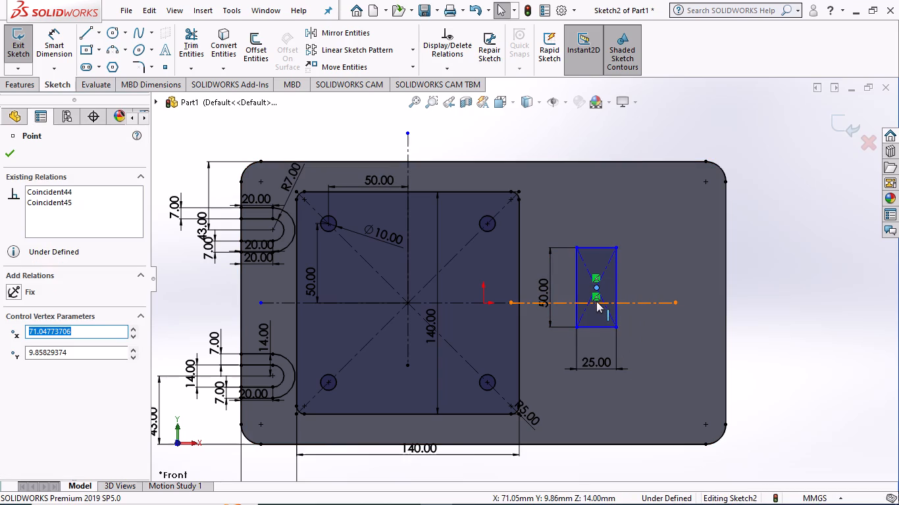
left_click(596, 301, "ctrl")
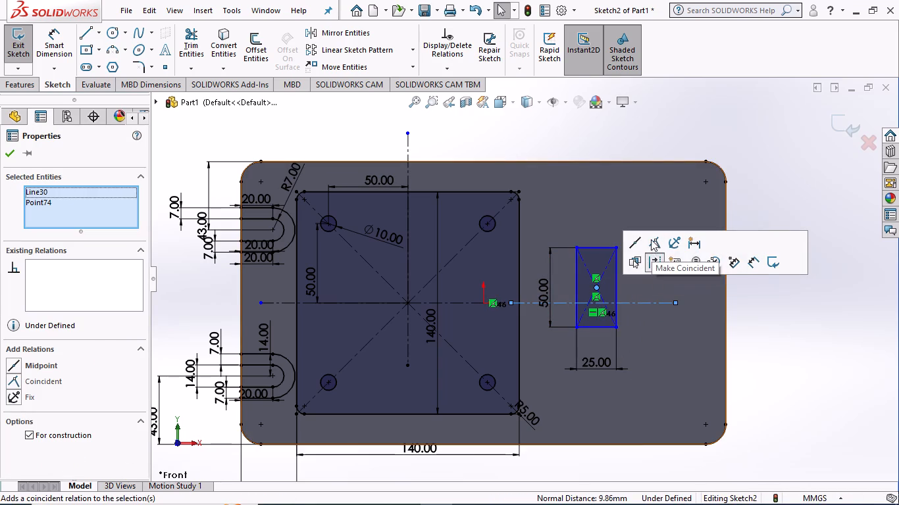
left_click(634, 242)
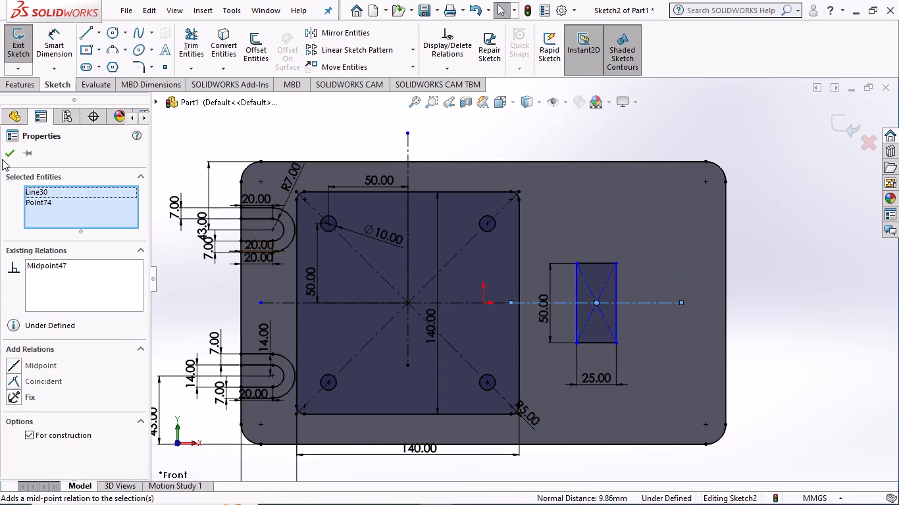
Dimension the 25 x 50 mm rectangle's near vertical side 25 mm from the square's right edge.
left_click(5, 148)
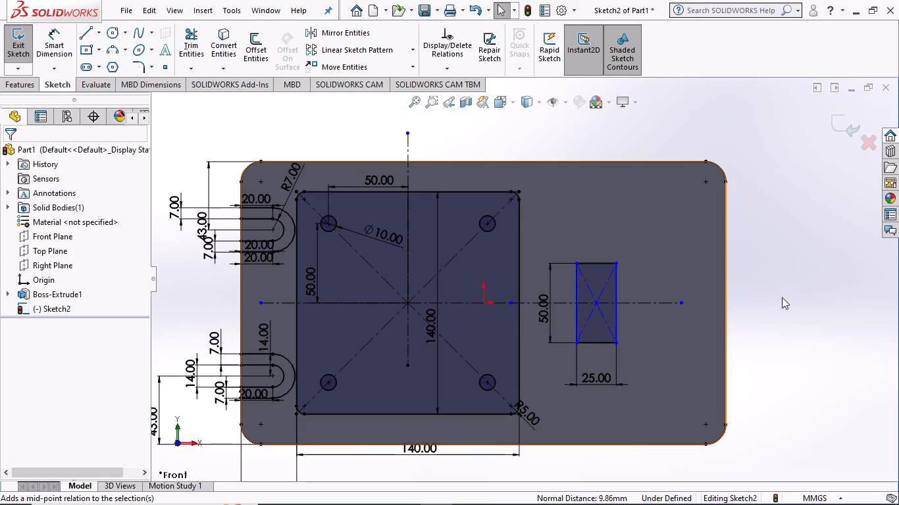
left_click(57, 43)
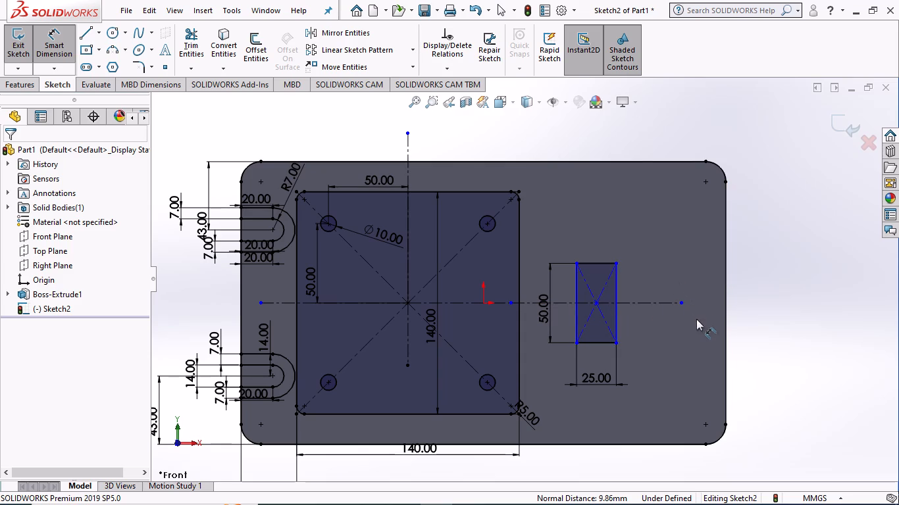
left_click(576, 281)
left_click(517, 270)
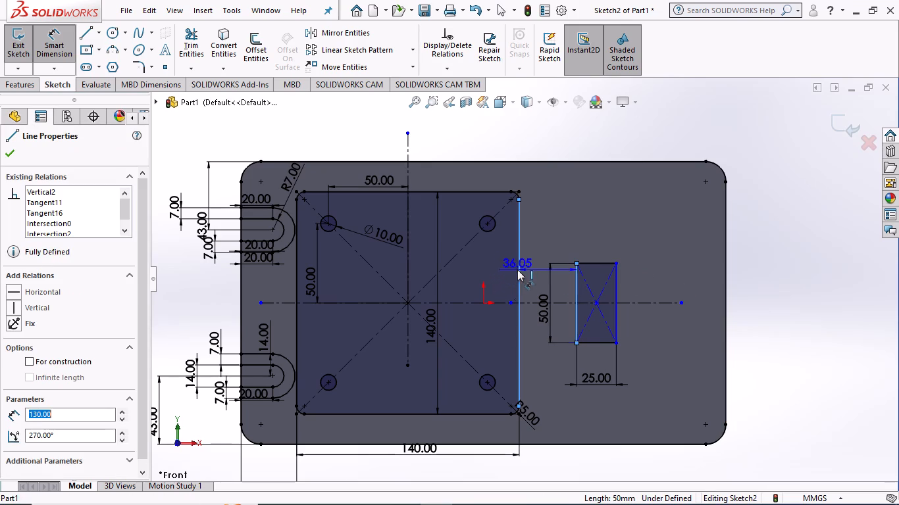
left_click(532, 273)
type("25")
key("Return")
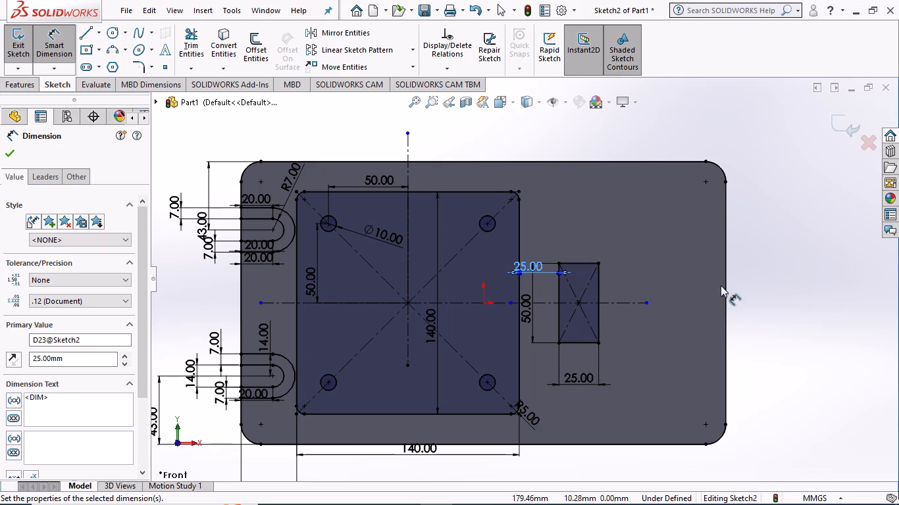
Sketch two circles inside the rectangle, aligned vertically with its centre: an upper one of about 7 mm radius and a slightly smaller lower one.
left_click(111, 32)
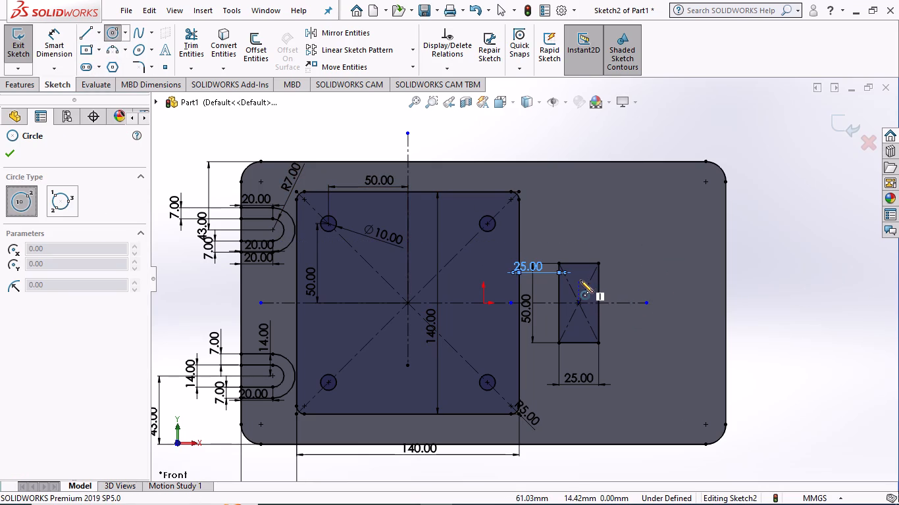
left_click(579, 278)
left_click(583, 286)
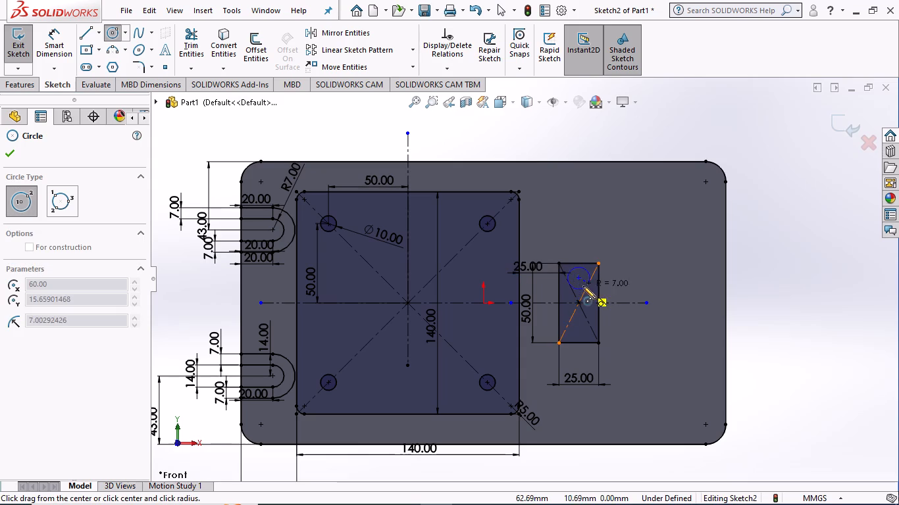
left_click(578, 332)
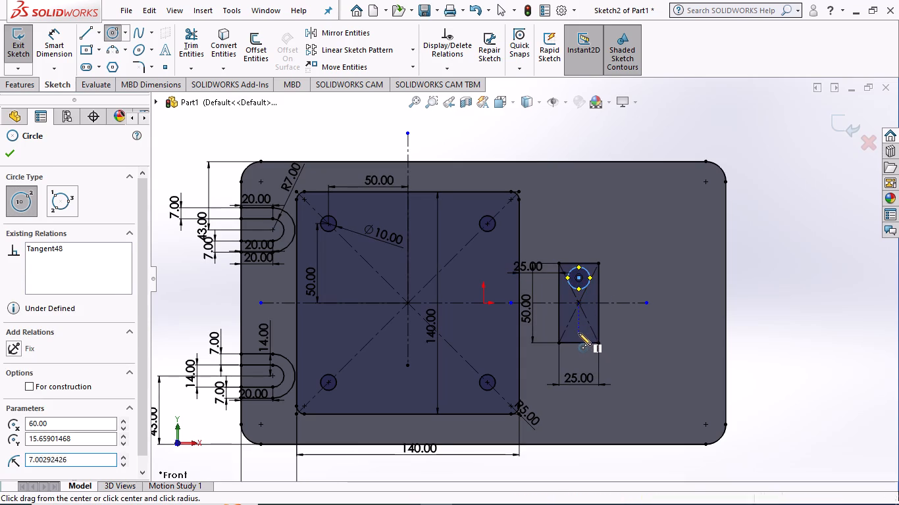
double_click(586, 337)
key("Escape")
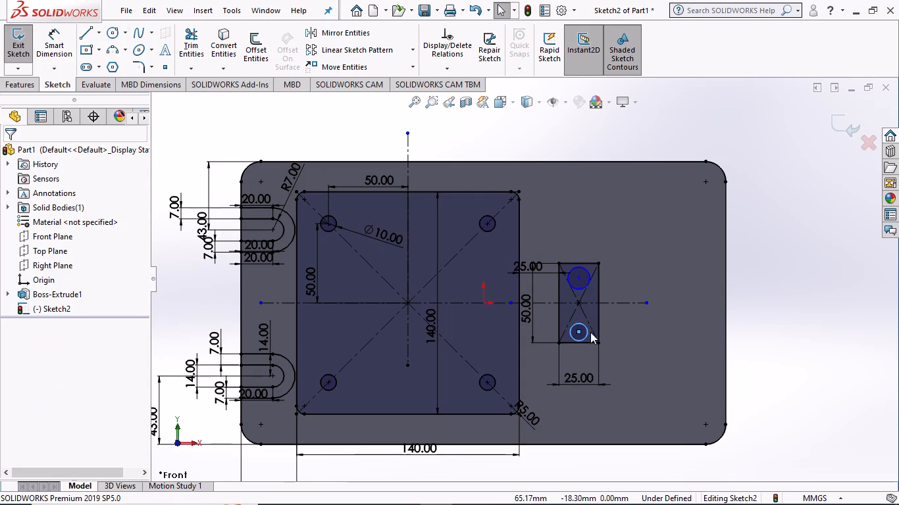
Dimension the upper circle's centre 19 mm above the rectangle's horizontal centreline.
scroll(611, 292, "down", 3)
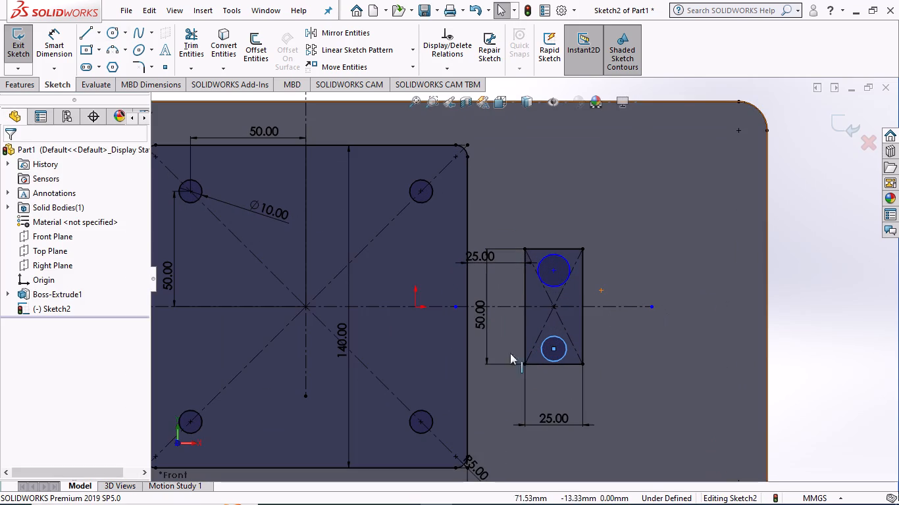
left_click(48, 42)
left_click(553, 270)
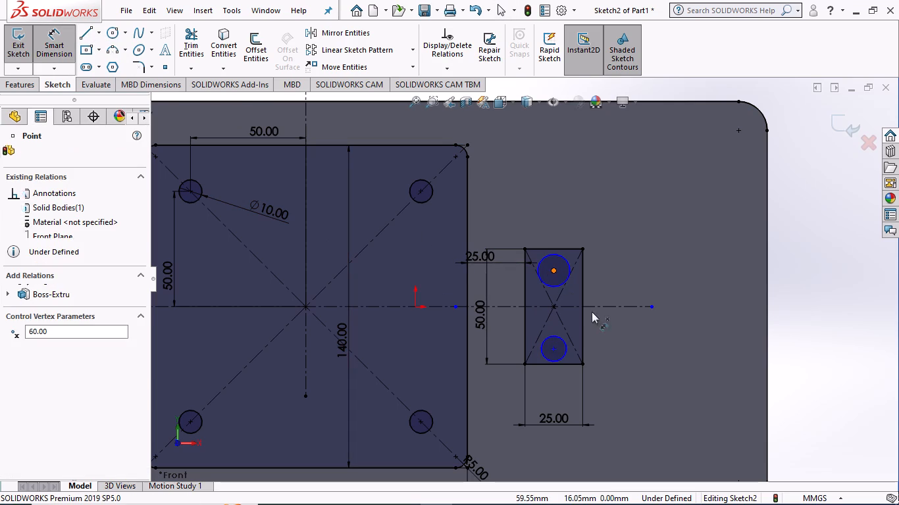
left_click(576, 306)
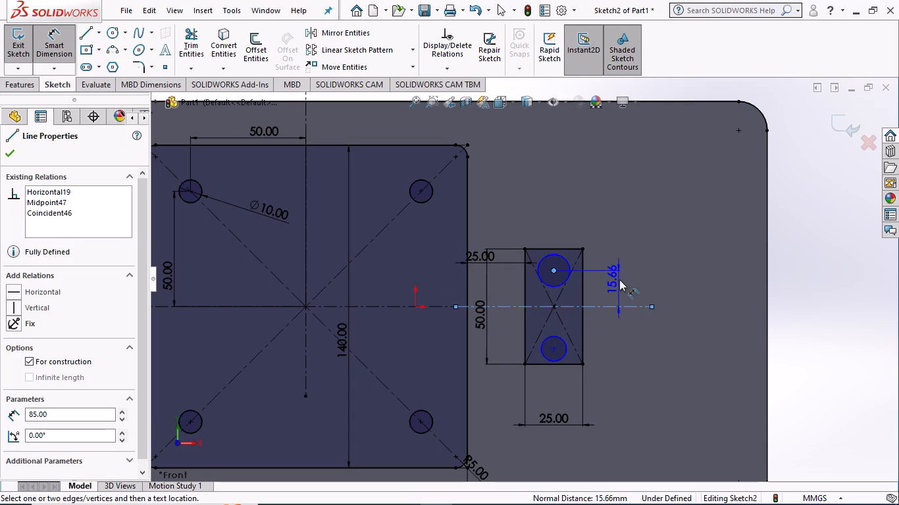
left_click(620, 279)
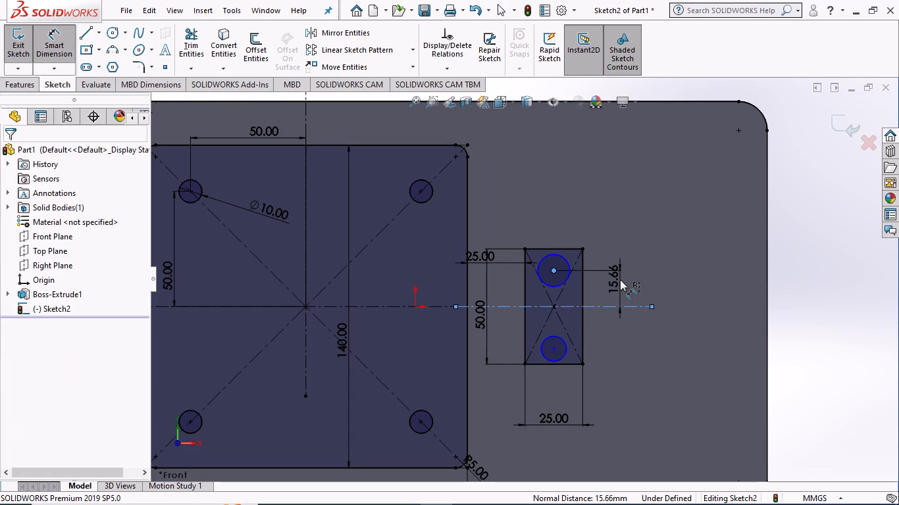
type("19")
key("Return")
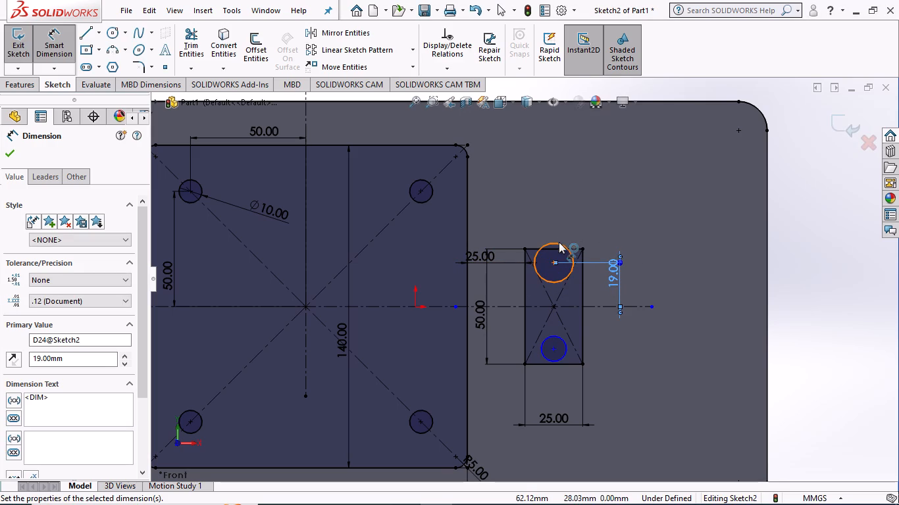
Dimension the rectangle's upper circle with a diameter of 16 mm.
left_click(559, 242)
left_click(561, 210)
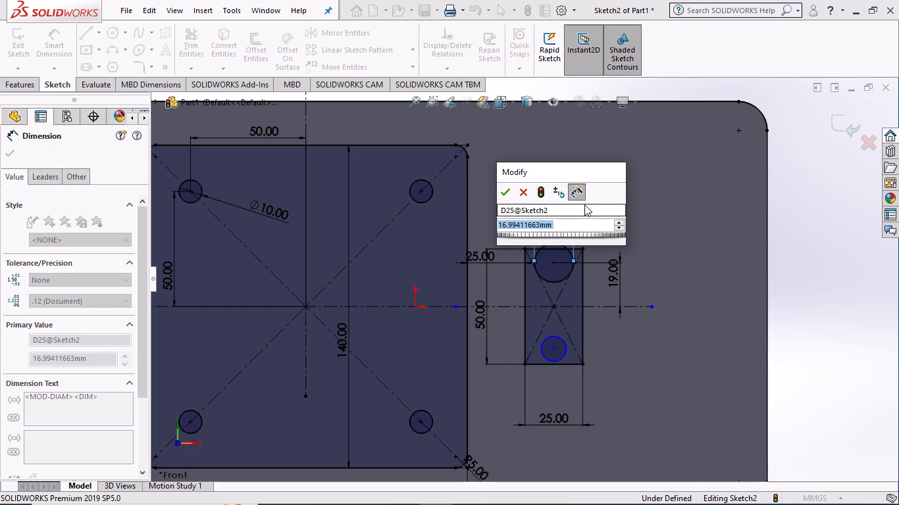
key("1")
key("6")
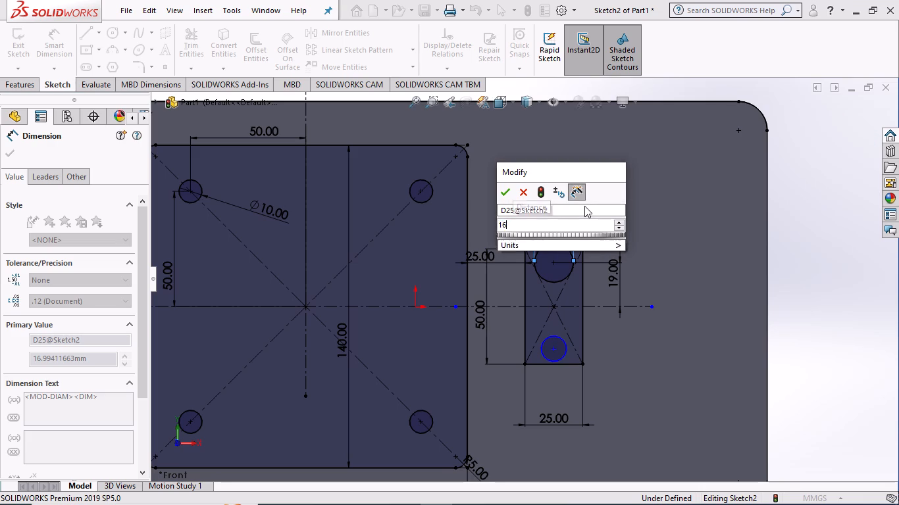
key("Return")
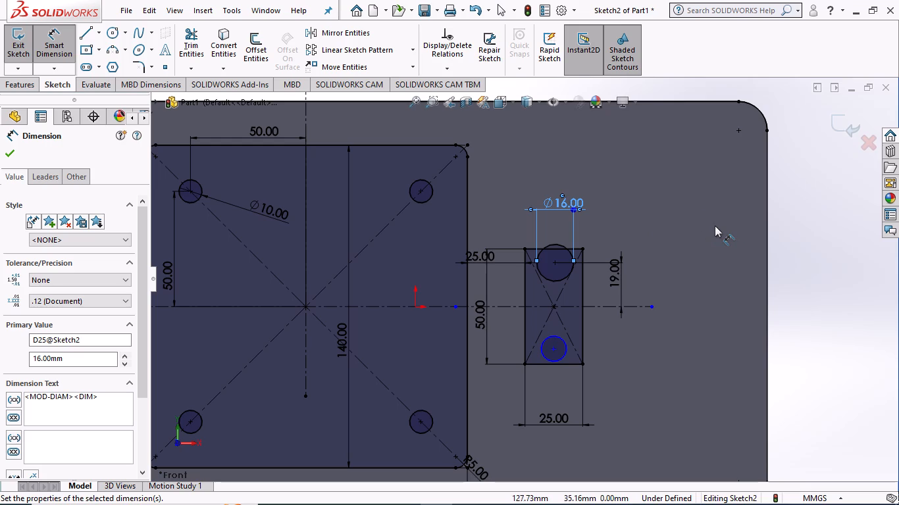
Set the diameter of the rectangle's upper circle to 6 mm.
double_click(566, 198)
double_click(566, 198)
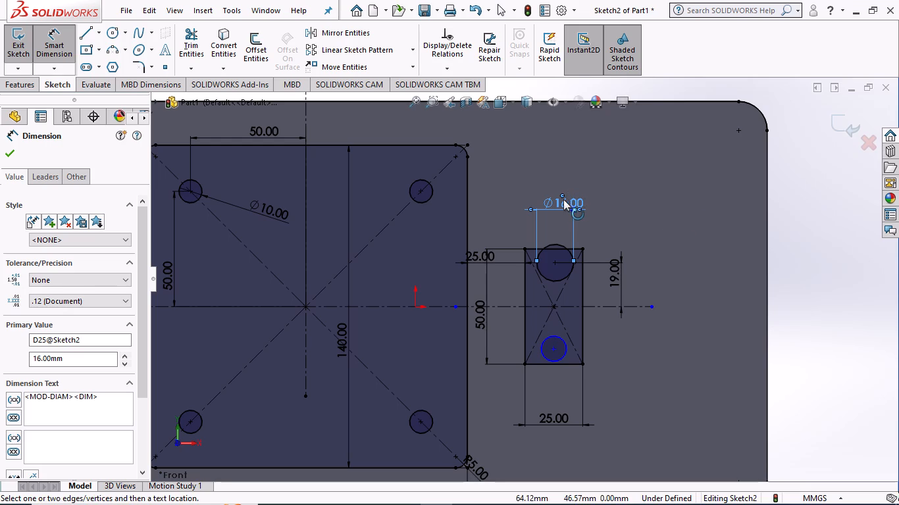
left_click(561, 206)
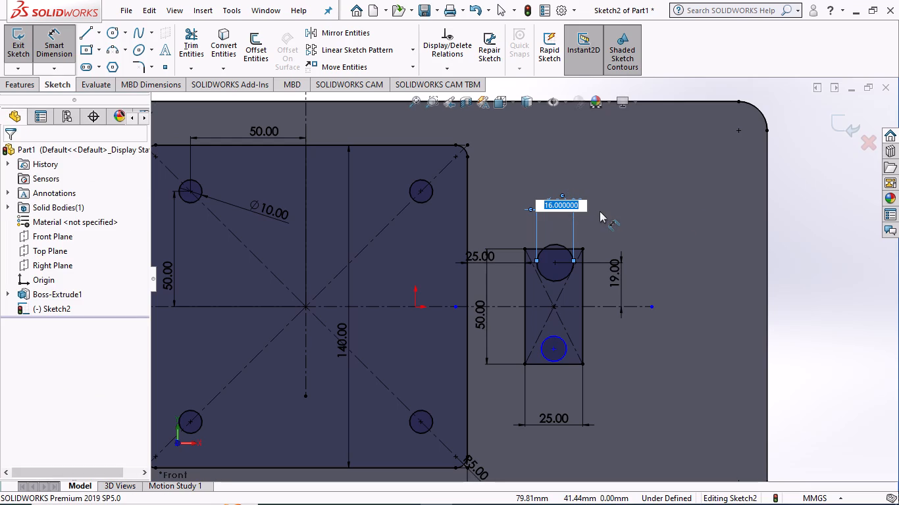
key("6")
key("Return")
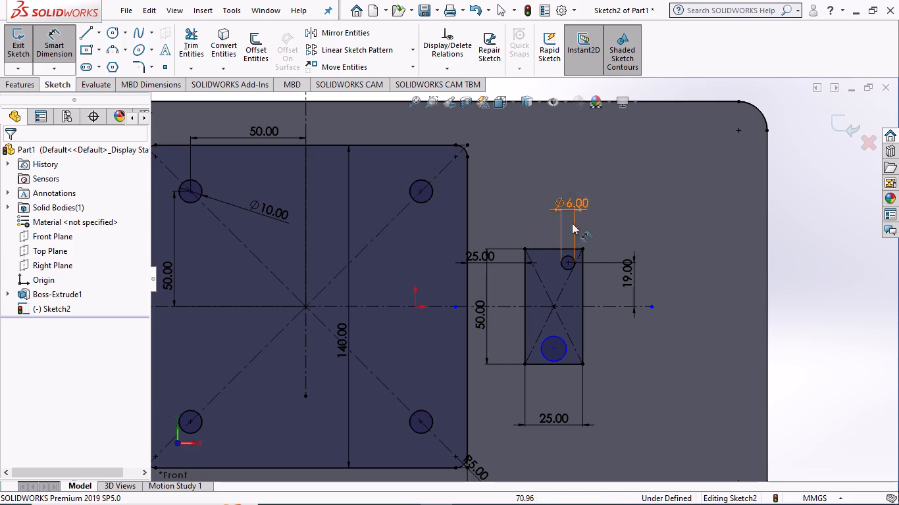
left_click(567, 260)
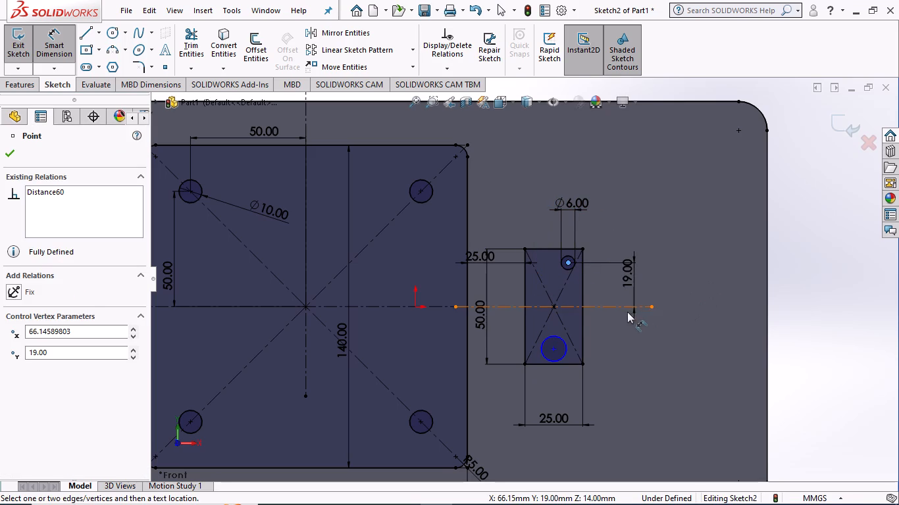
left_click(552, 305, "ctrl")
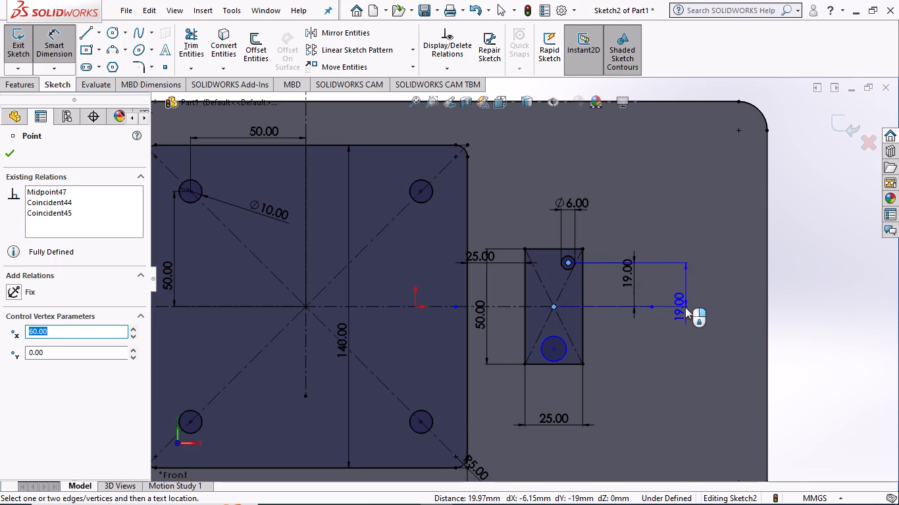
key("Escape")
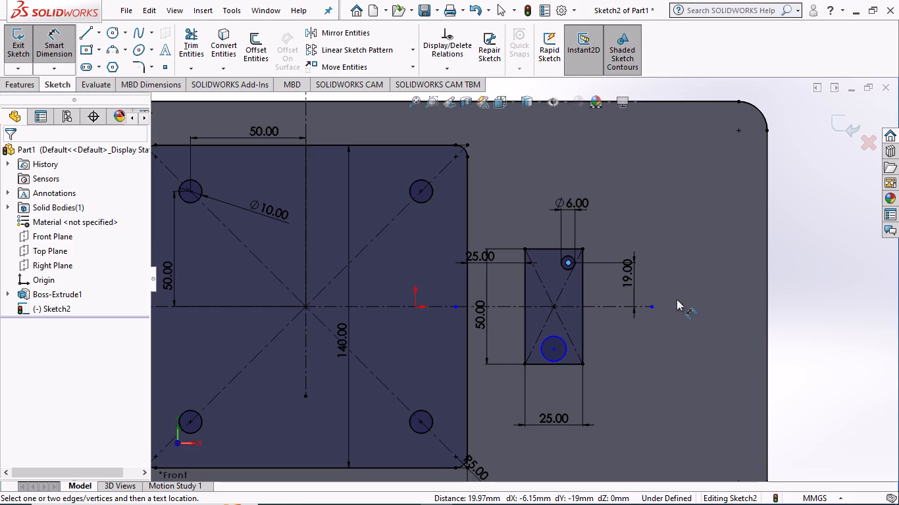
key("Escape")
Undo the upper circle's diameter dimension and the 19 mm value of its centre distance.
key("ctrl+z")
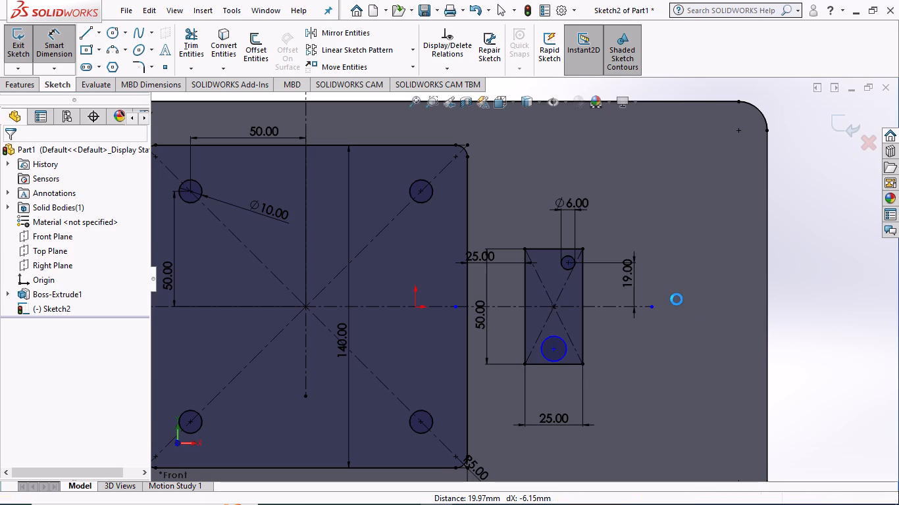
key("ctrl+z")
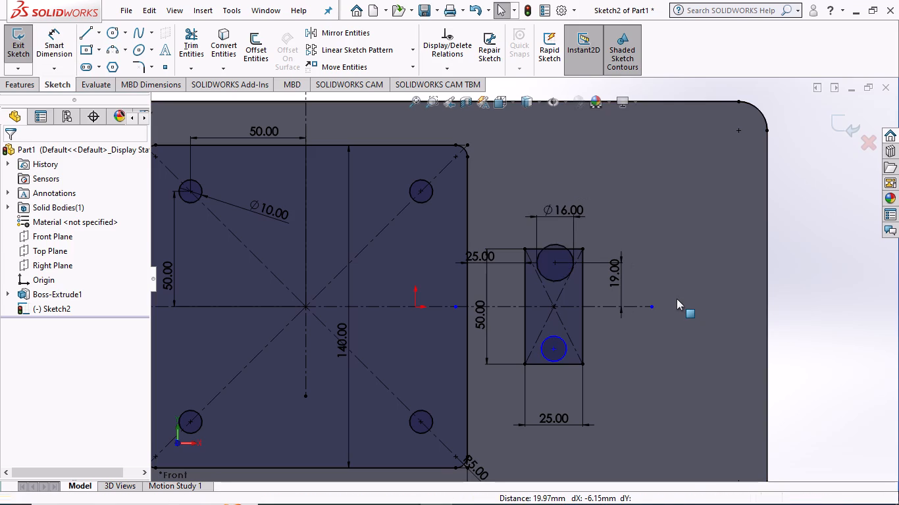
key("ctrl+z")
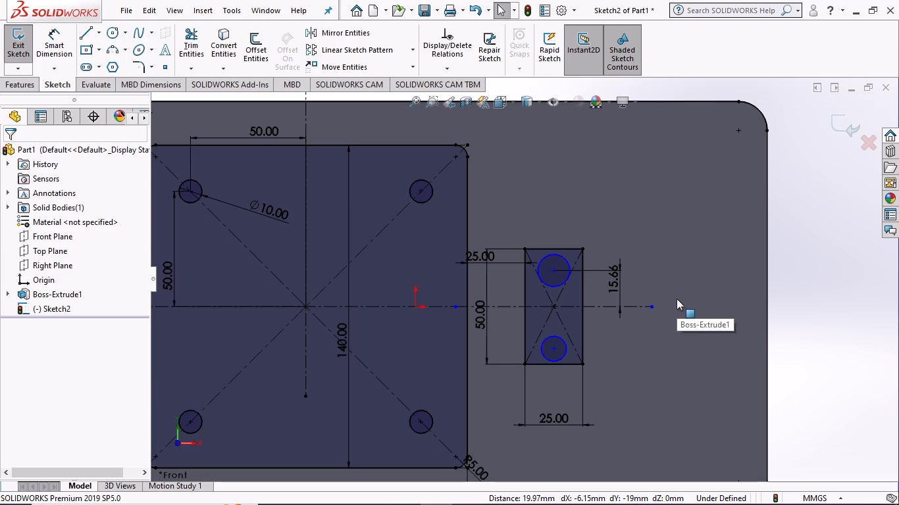
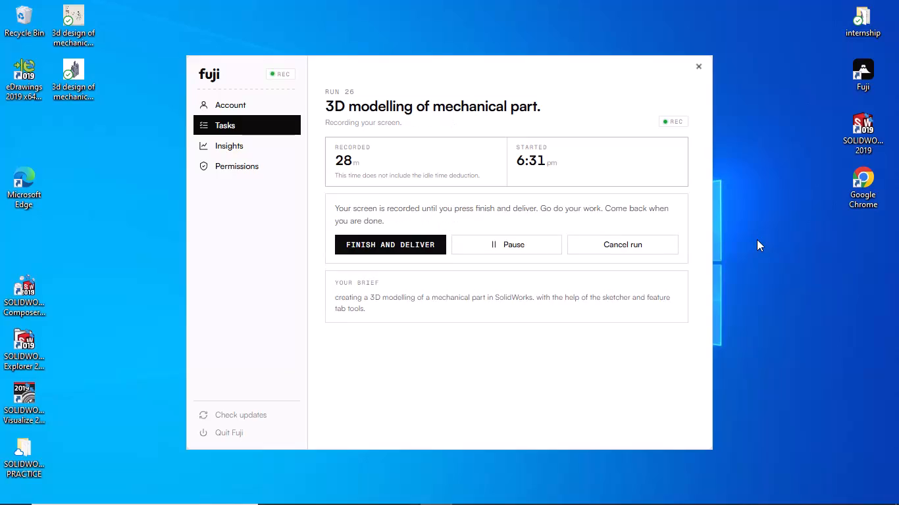
Switch back to the plate sketch in SOLIDWORKS.
left_click(757, 239)
left_click(430, 483)
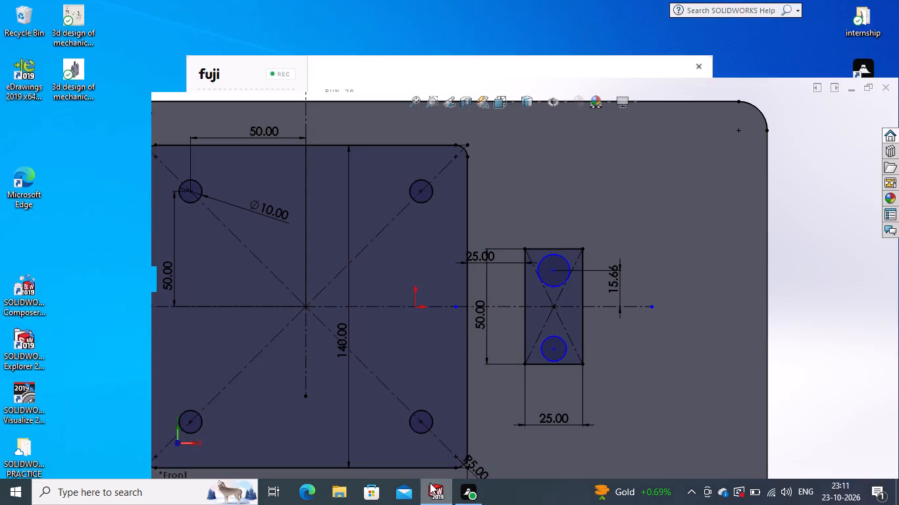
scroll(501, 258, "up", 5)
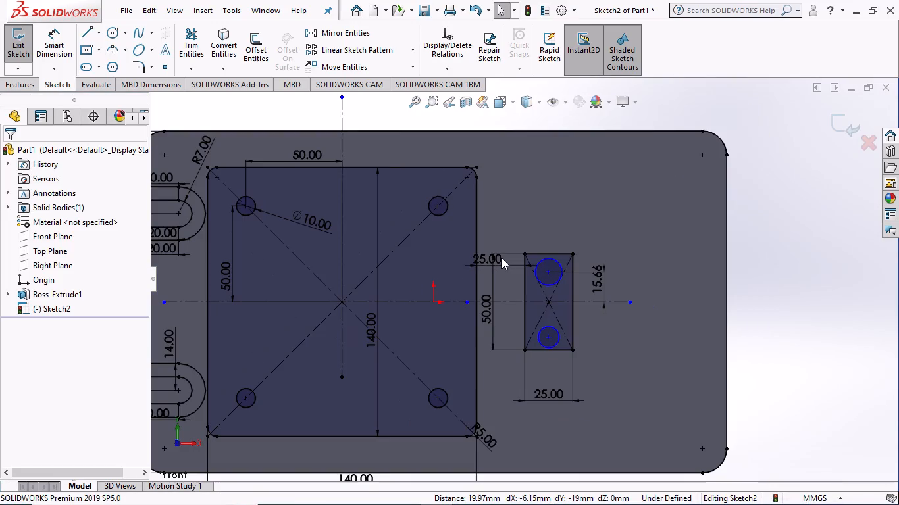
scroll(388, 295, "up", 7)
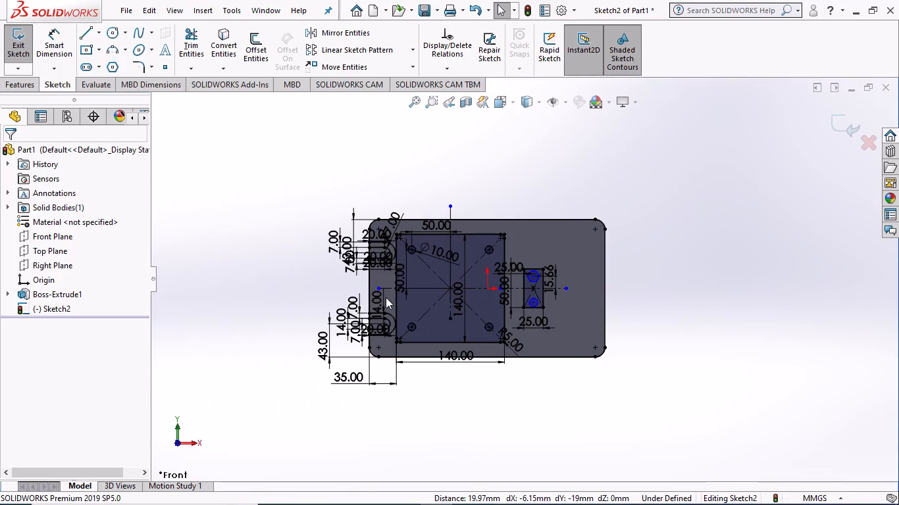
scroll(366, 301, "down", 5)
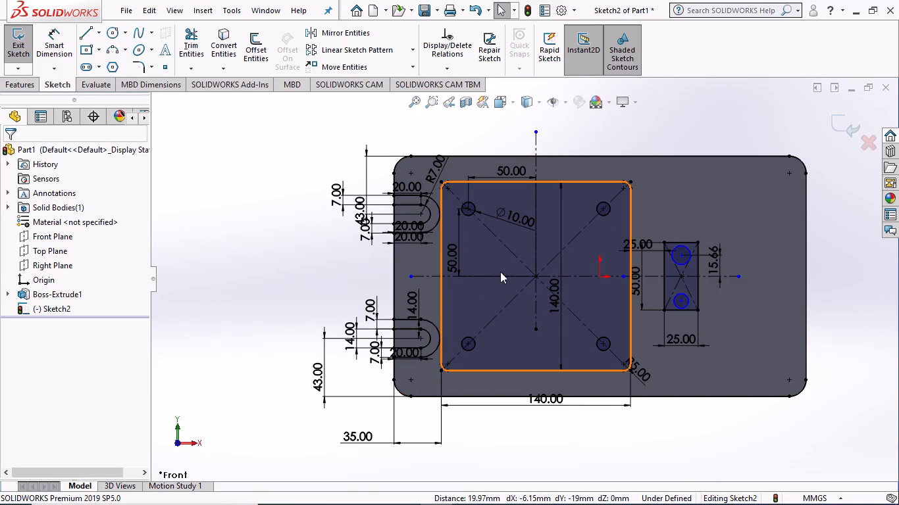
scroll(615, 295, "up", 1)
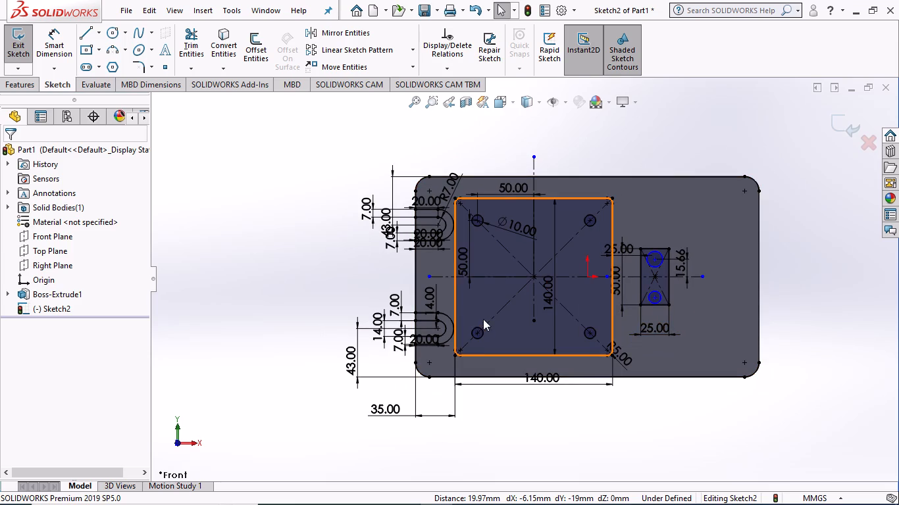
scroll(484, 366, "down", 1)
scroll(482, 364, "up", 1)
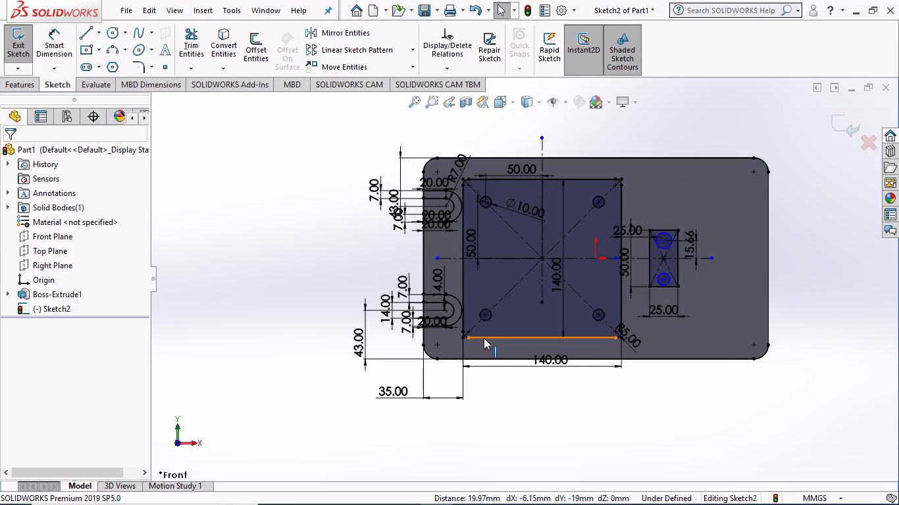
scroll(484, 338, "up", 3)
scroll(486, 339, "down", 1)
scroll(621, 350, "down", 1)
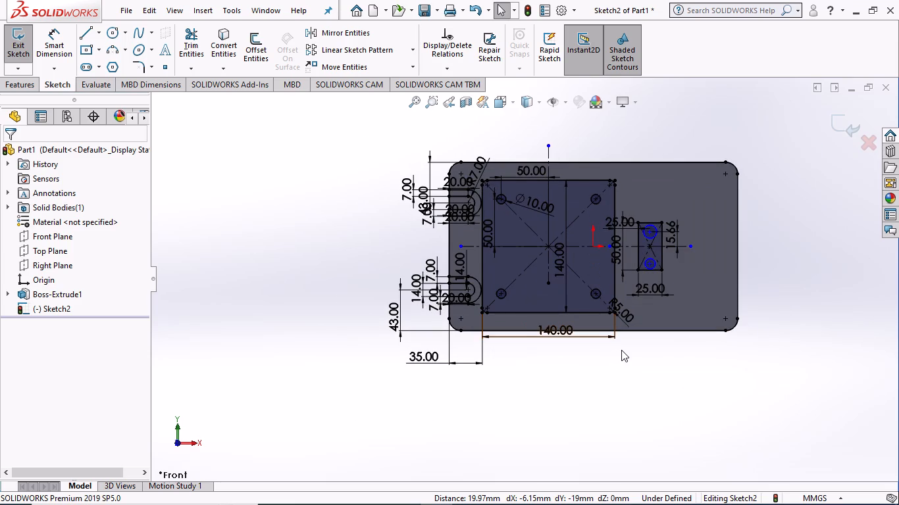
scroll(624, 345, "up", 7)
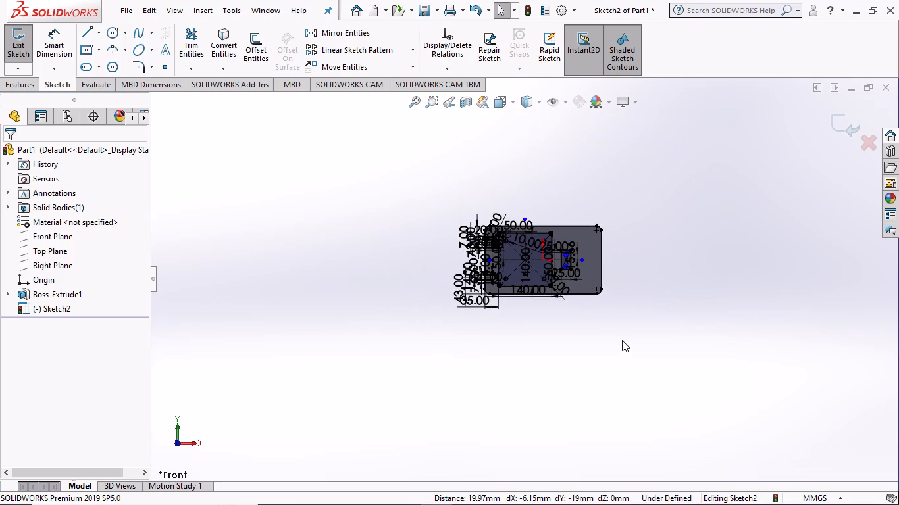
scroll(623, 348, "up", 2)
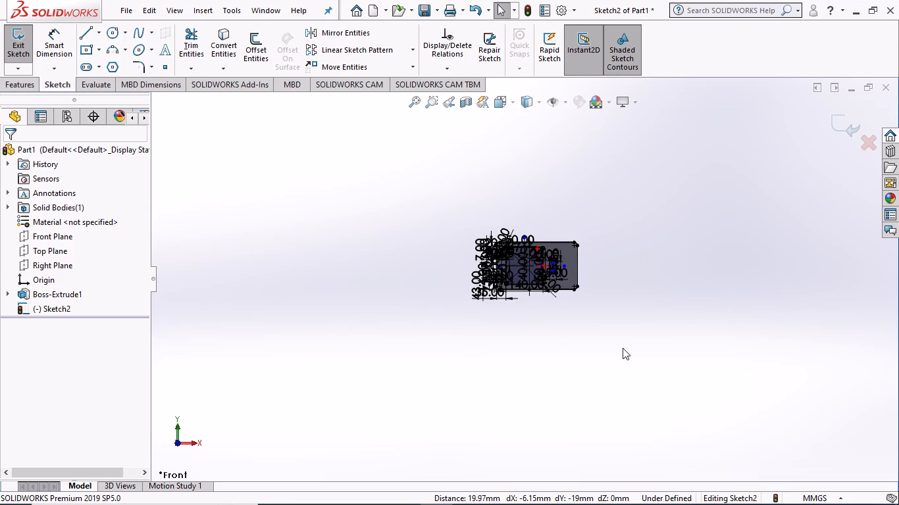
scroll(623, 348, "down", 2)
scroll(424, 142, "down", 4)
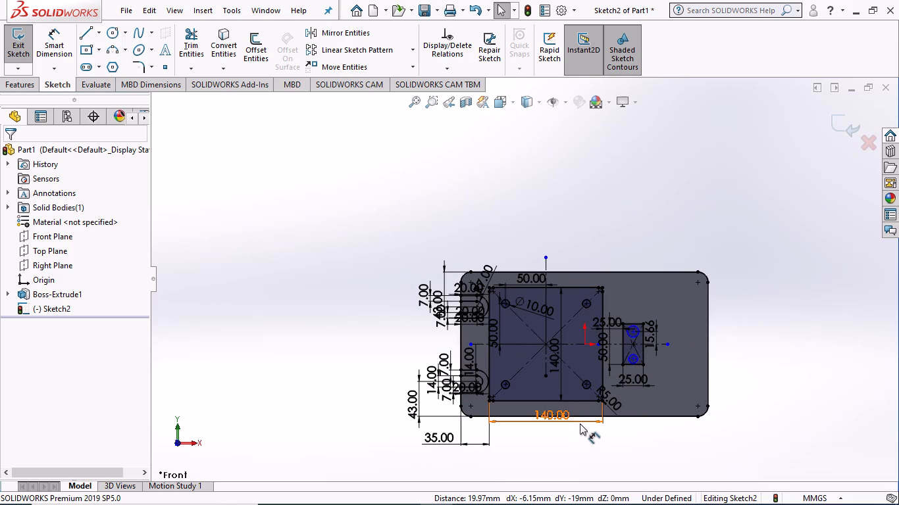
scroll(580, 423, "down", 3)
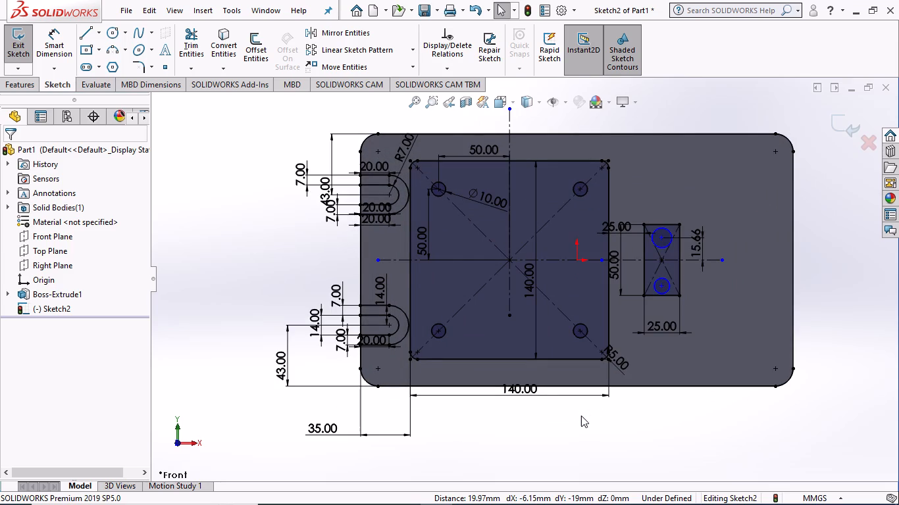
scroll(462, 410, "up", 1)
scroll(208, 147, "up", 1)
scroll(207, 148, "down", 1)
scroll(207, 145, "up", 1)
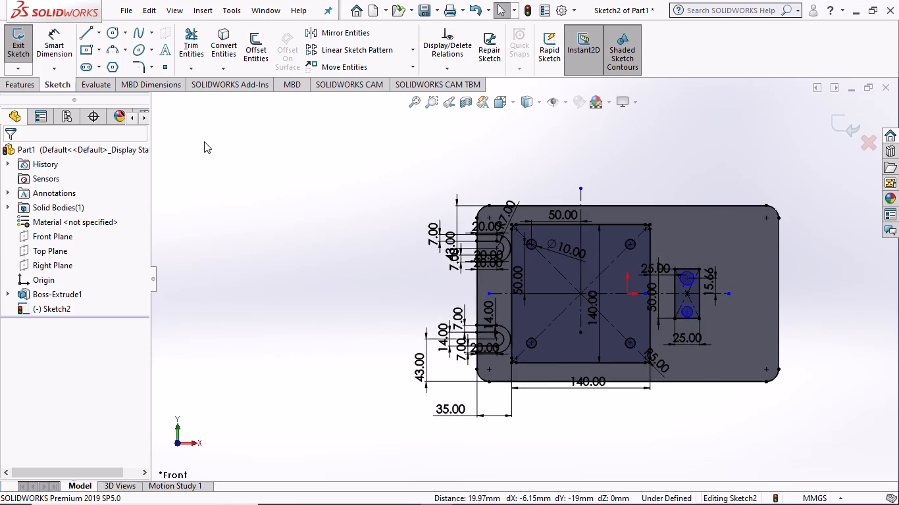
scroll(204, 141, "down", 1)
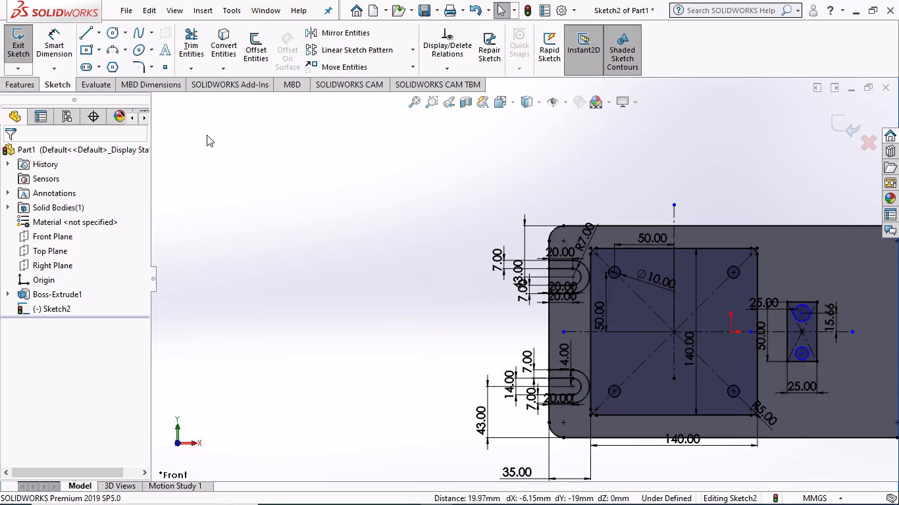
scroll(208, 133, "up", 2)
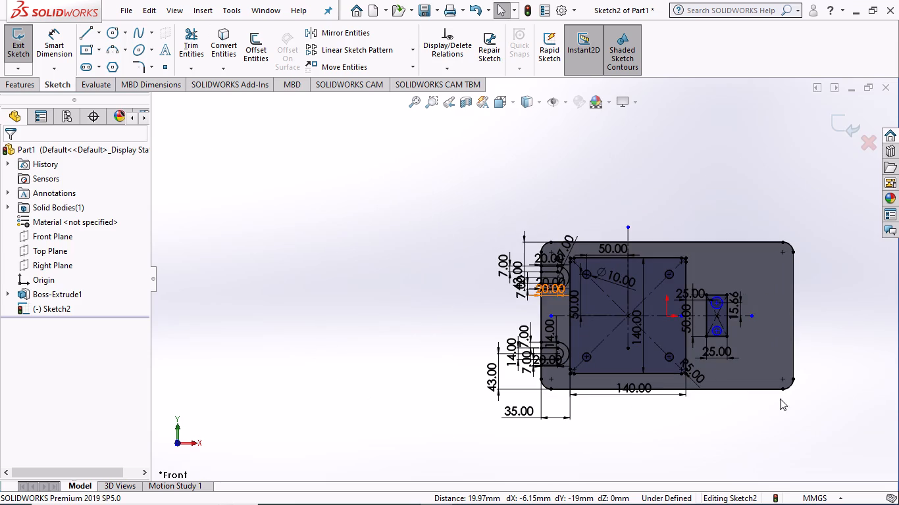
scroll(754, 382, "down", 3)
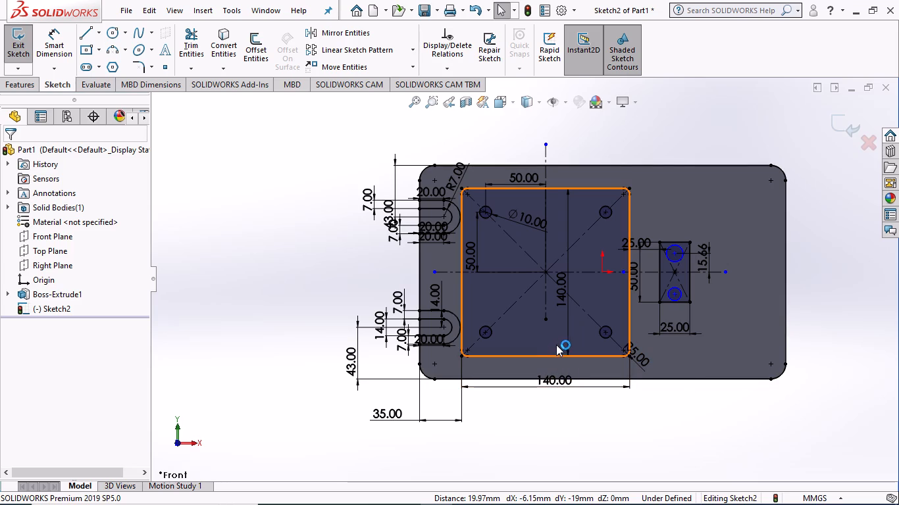
Examine the plate's thickness and its sketch from tilted views, including the slots, the filleted square and the two-circle rectangle.
middle_click_drag(454, 404, 458, 343)
scroll(455, 379, "down", 1)
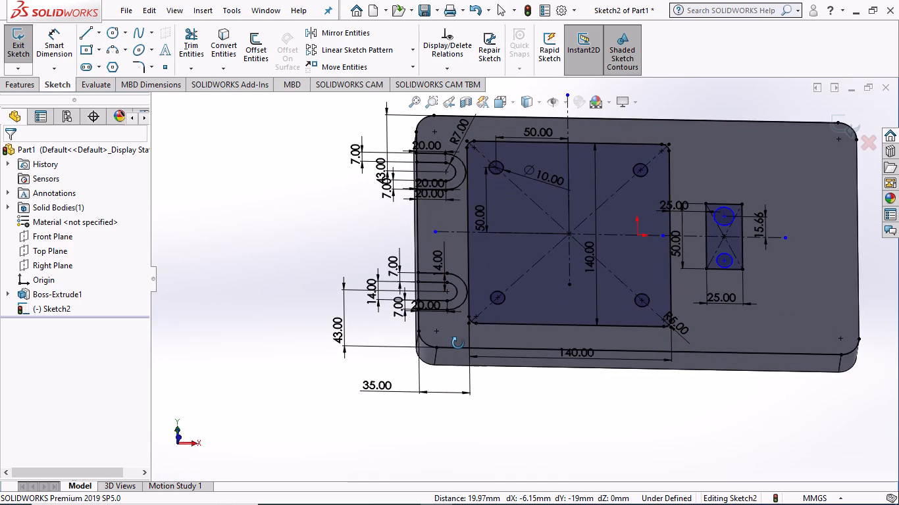
middle_click_drag(458, 343, 463, 270)
scroll(444, 362, "up", 2)
middle_click_drag(449, 332, 449, 323)
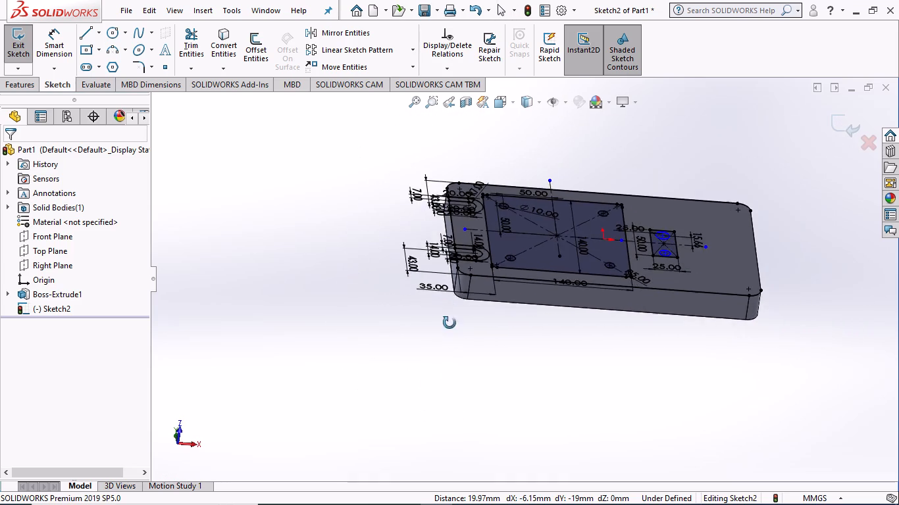
middle_click_drag(449, 323, 447, 252)
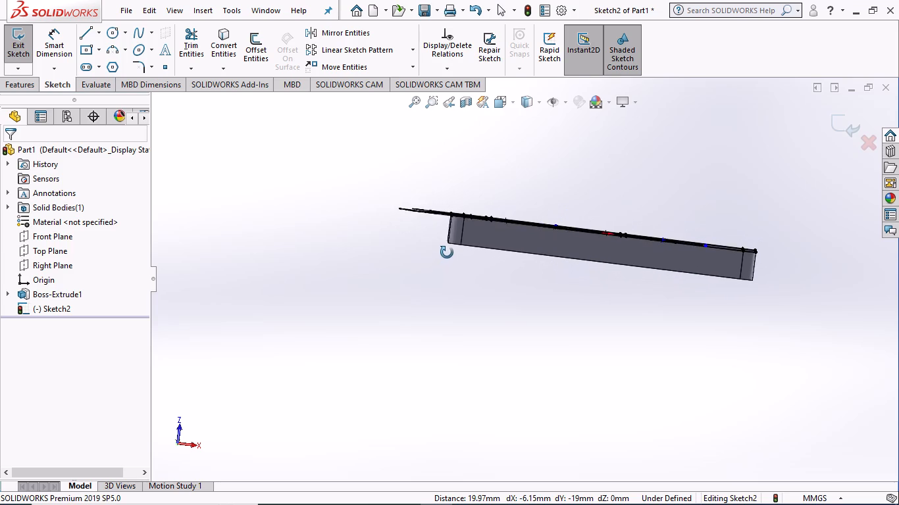
middle_click_drag(447, 252, 446, 254)
middle_click(448, 252)
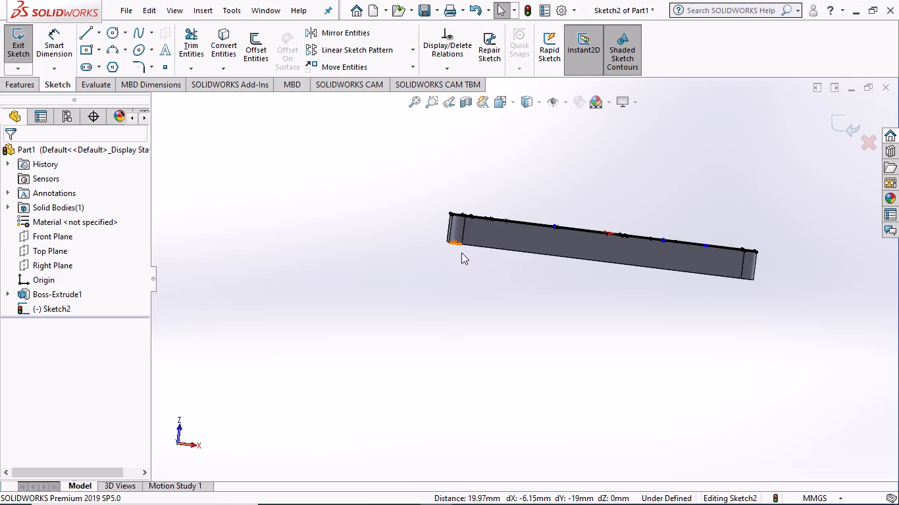
middle_click_drag(473, 312, 474, 421)
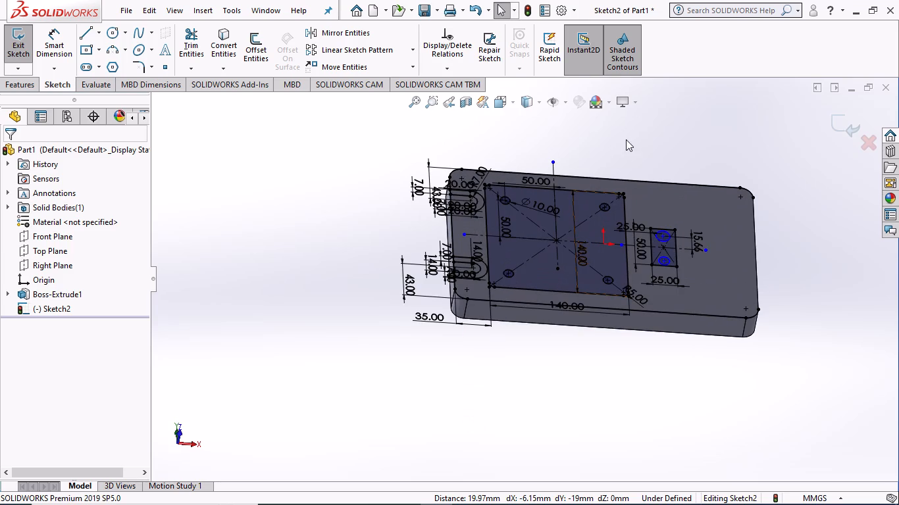
scroll(725, 198, "down", 1)
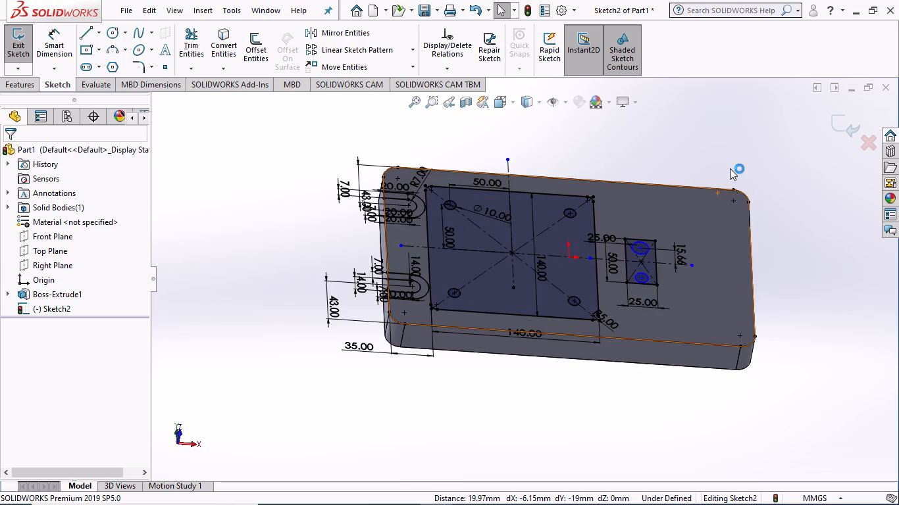
scroll(730, 168, "down", 1)
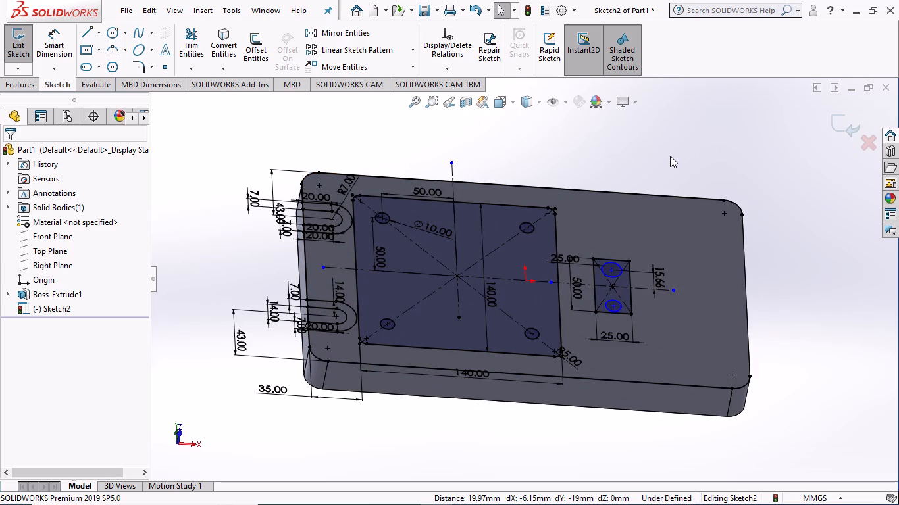
middle_click_drag(664, 120, 649, 162)
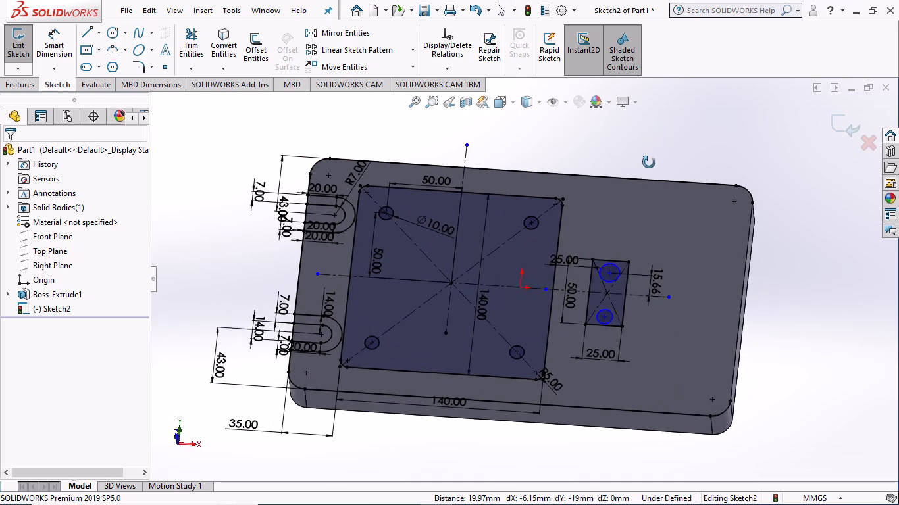
middle_click_drag(649, 162, 671, 236)
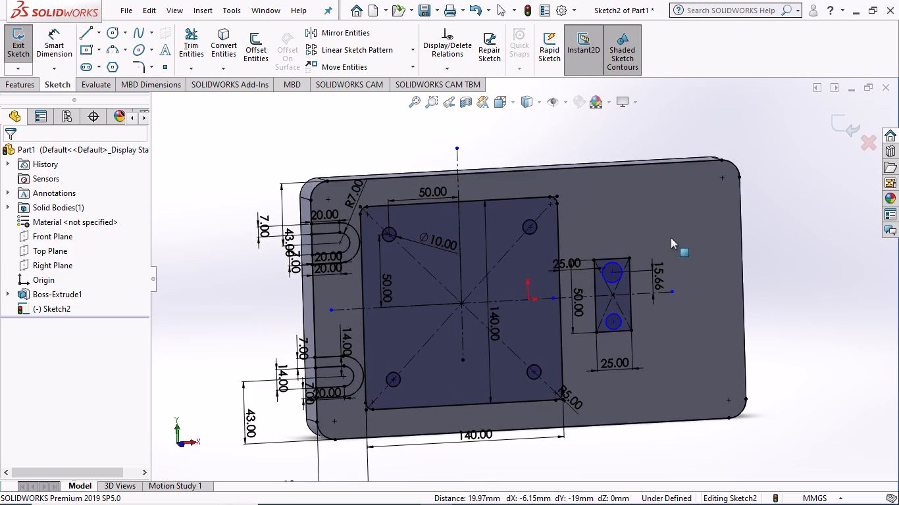
middle_click_drag(677, 113, 662, 128)
scroll(302, 331, "down", 2)
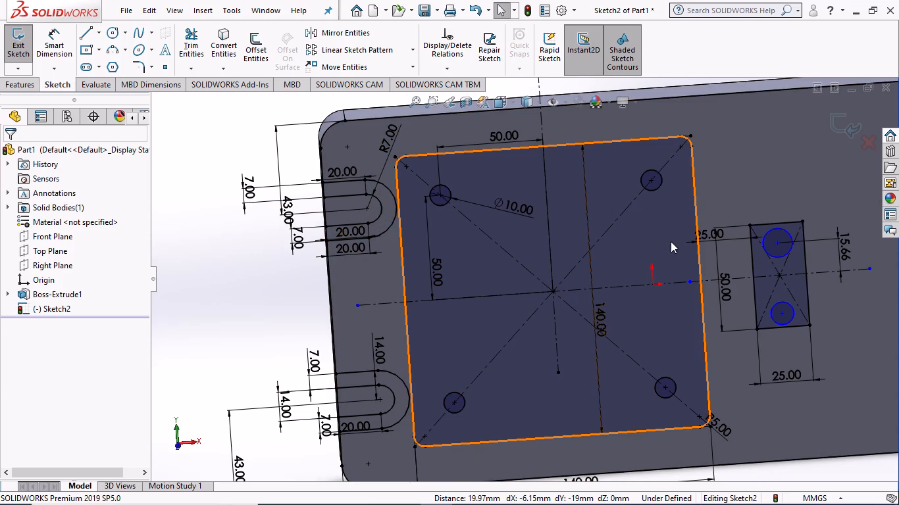
scroll(353, 216, "down", 2)
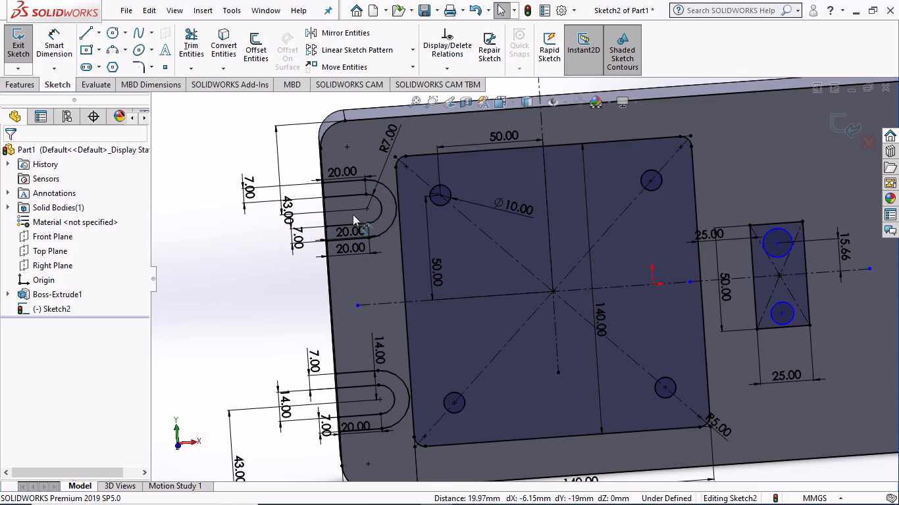
scroll(353, 214, "down", 1)
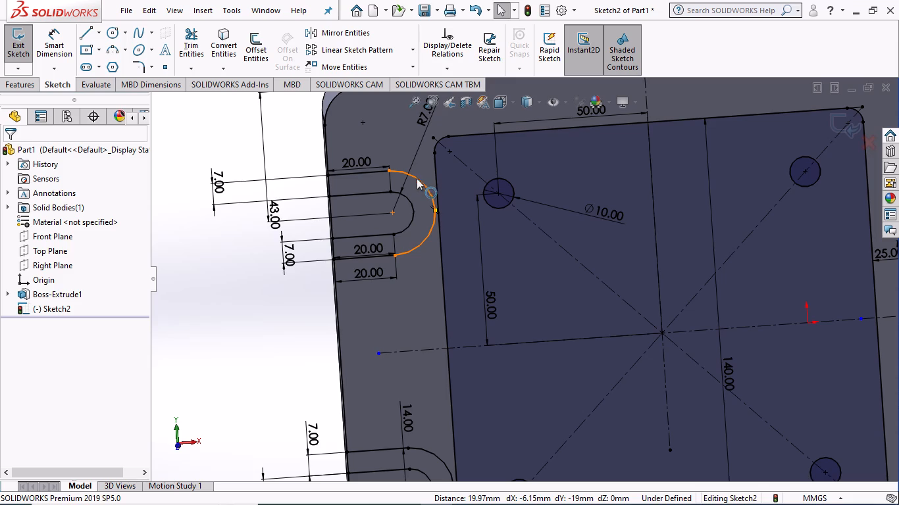
scroll(557, 197, "up", 2)
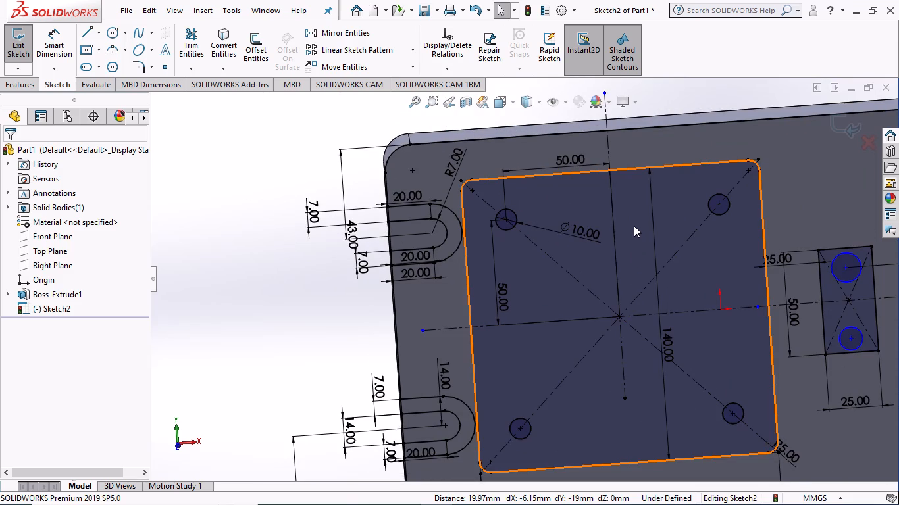
scroll(624, 224, "up", 1)
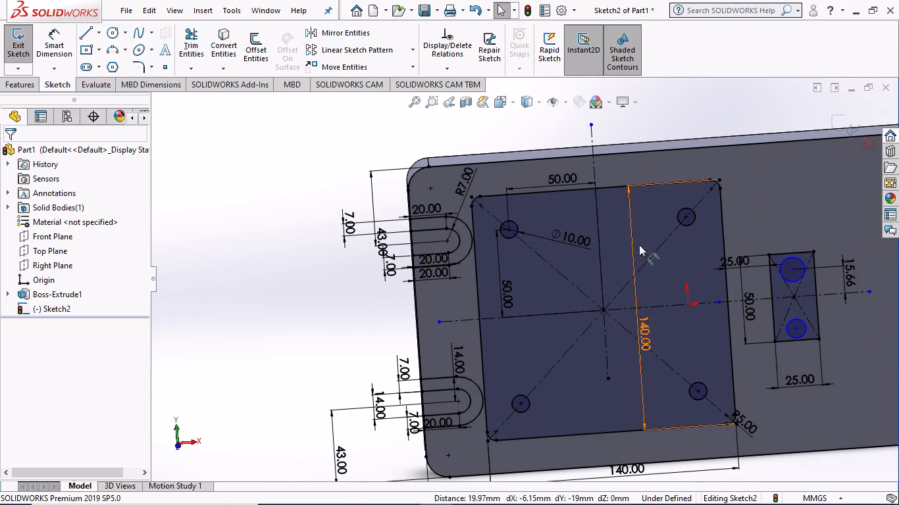
scroll(650, 241, "up", 3)
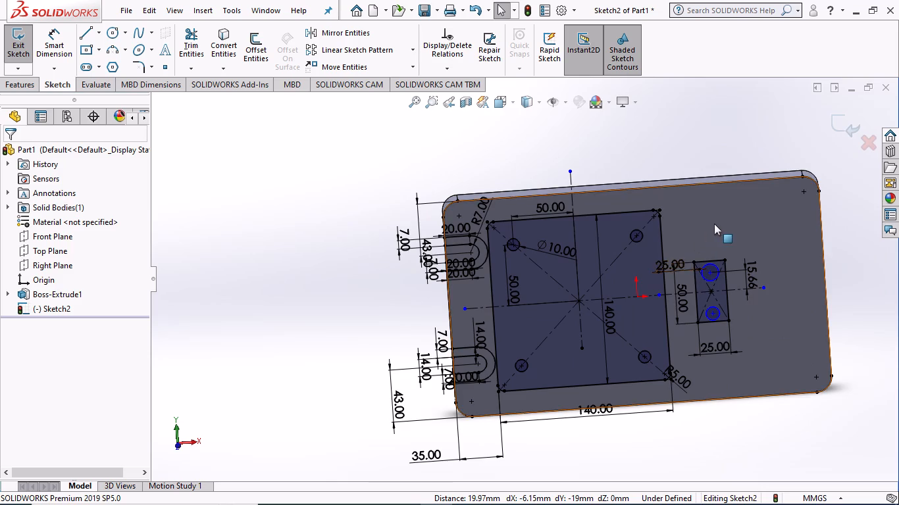
scroll(621, 239, "up", 1)
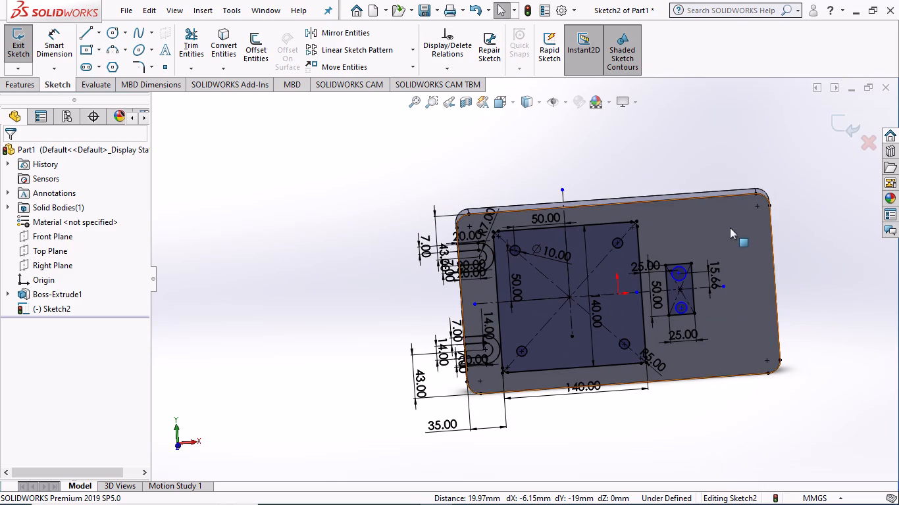
Restore the front view of the plate so the sketch is seen straight on.
left_click(513, 99)
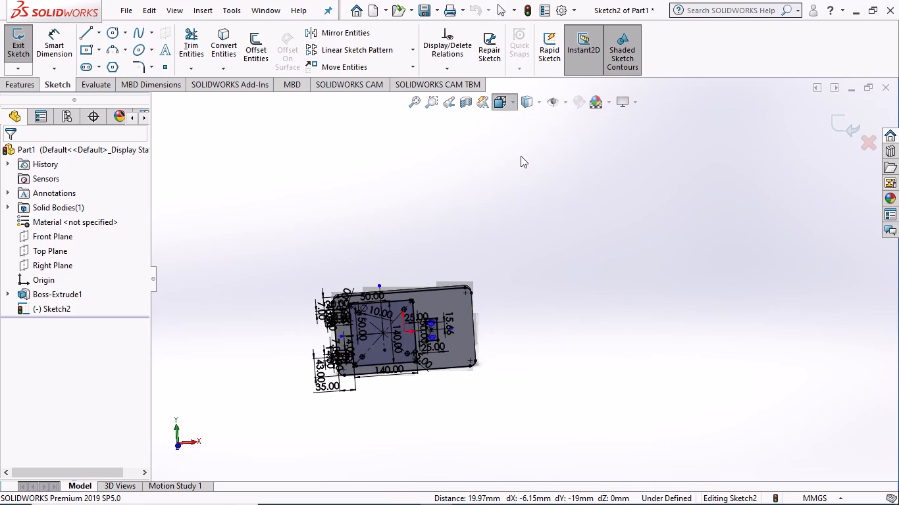
left_click(521, 156)
scroll(552, 143, "down", 2)
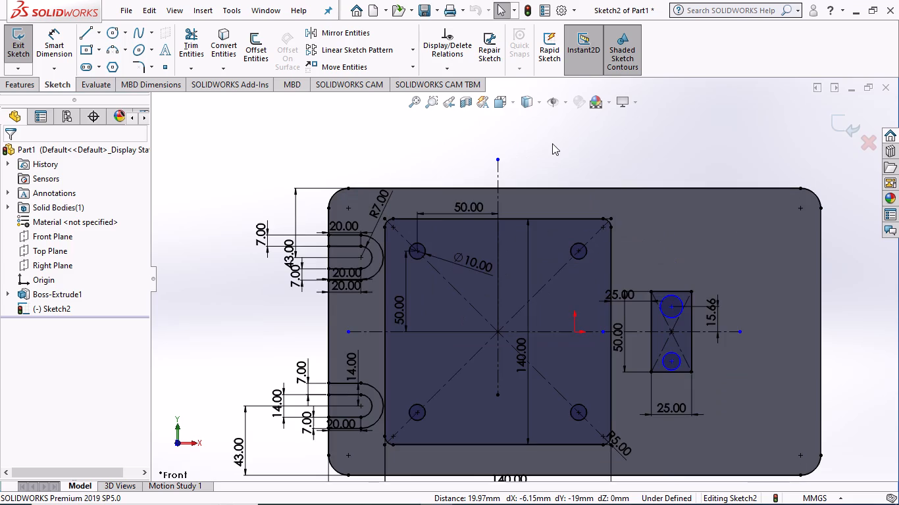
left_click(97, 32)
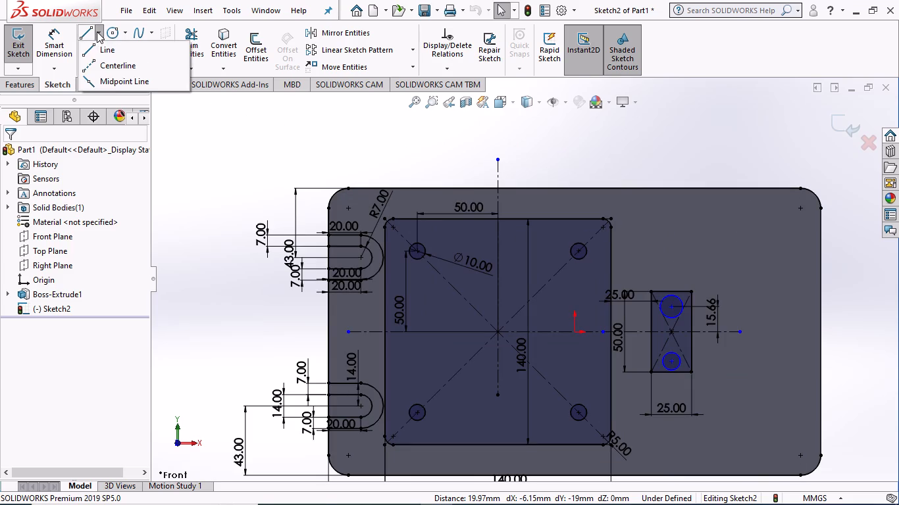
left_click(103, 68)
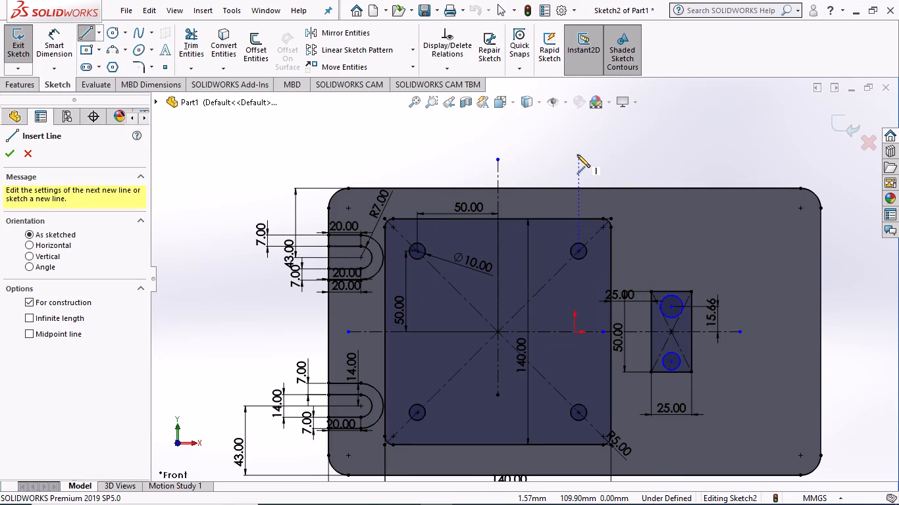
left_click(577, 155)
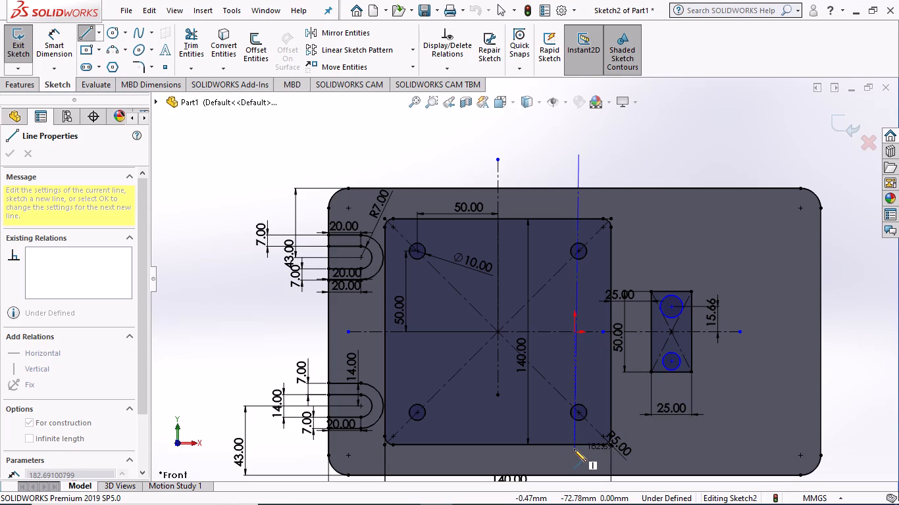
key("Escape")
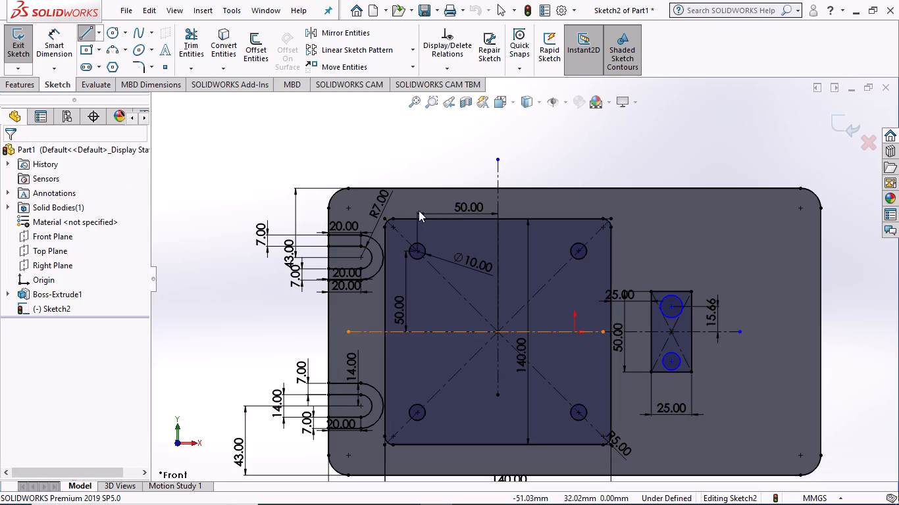
Sketch a vertical construction centerline about 64 mm long through the origin.
left_click(97, 38)
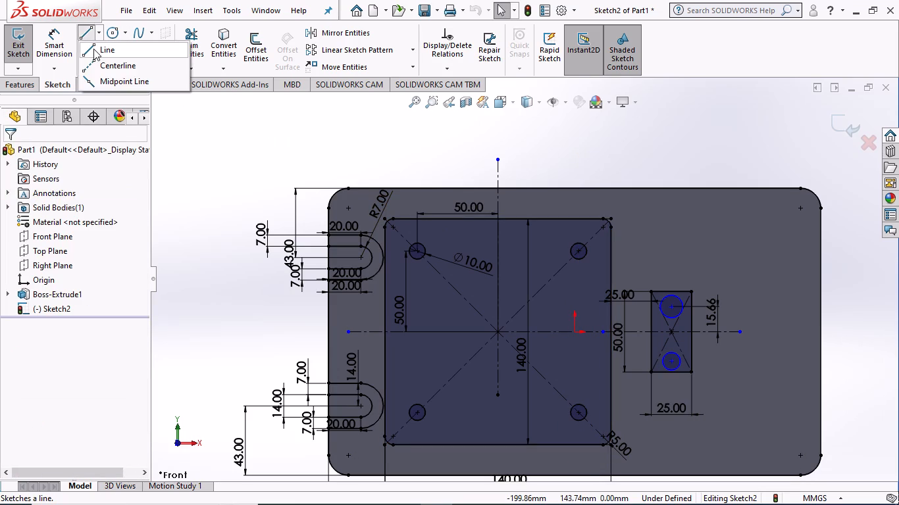
left_click(93, 66)
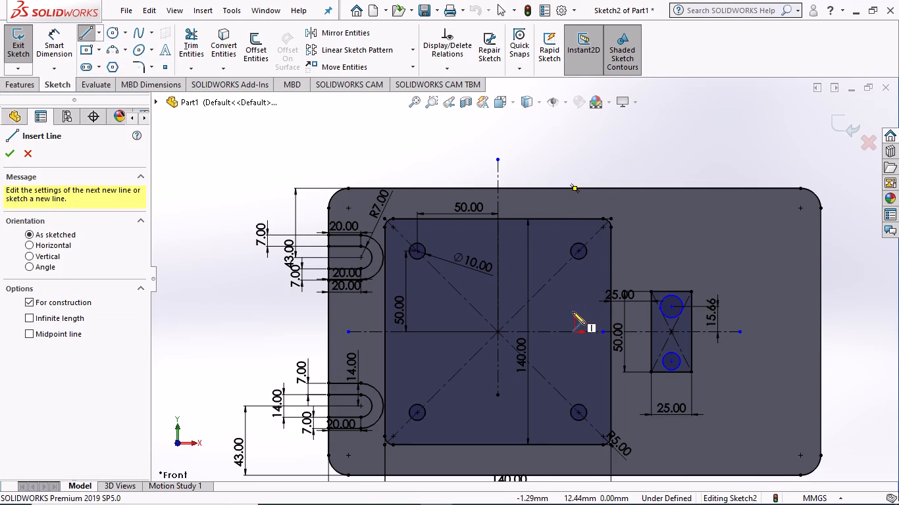
left_click(575, 271)
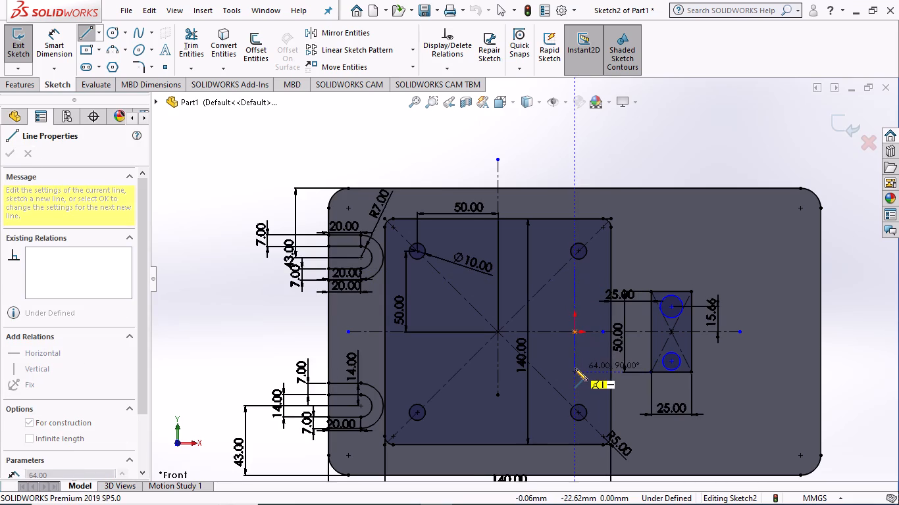
left_click(575, 368)
key("Escape")
key("grave")
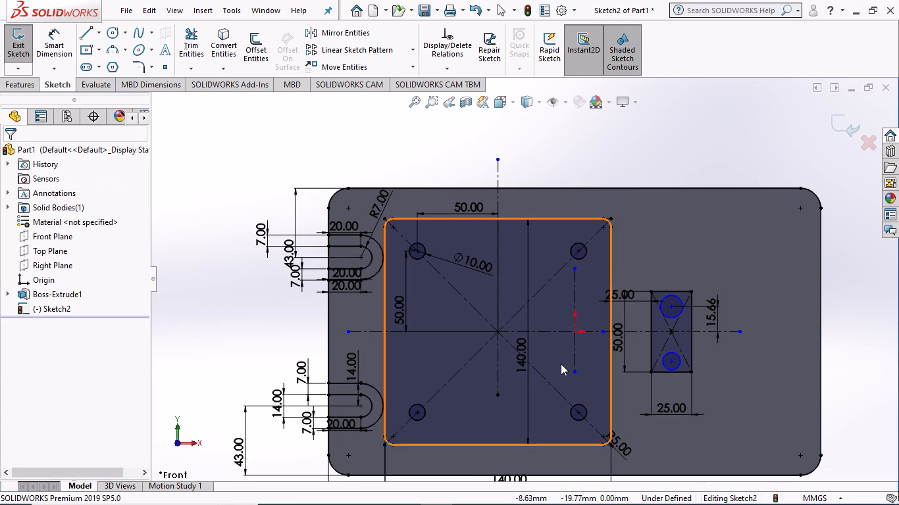
key("Escape")
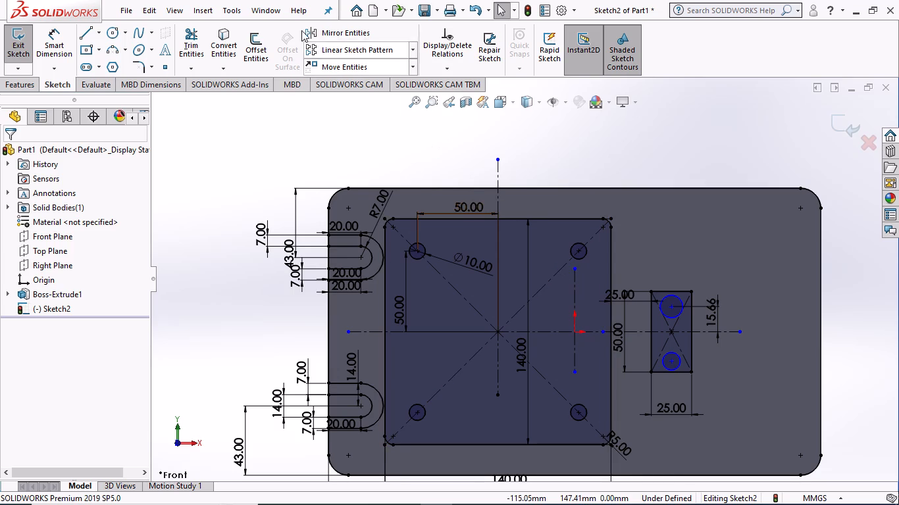
Mirror all lines and arcs of both left-edge slots about the vertical centerline through the origin, keeping the originals.
left_click(341, 32)
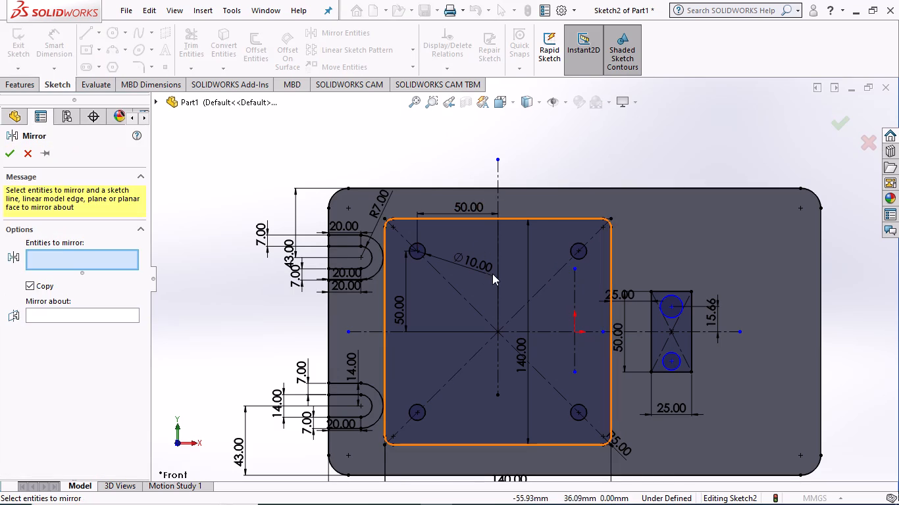
scroll(502, 268, "down", 4)
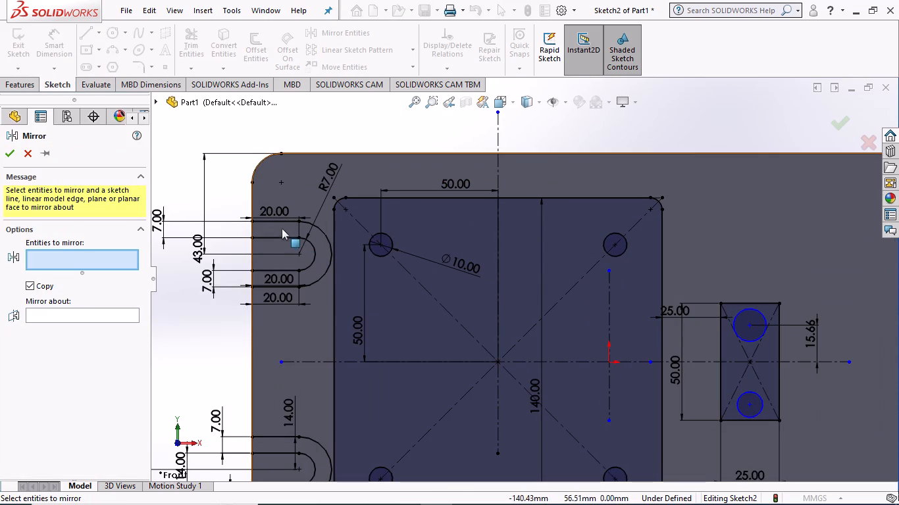
left_click(291, 224)
left_click(287, 236)
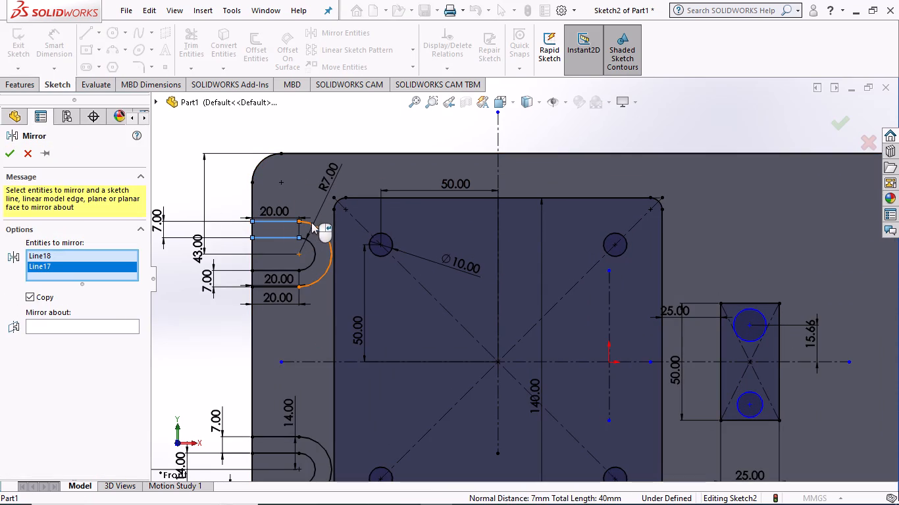
left_click(312, 222)
left_click(311, 246)
left_click(283, 267)
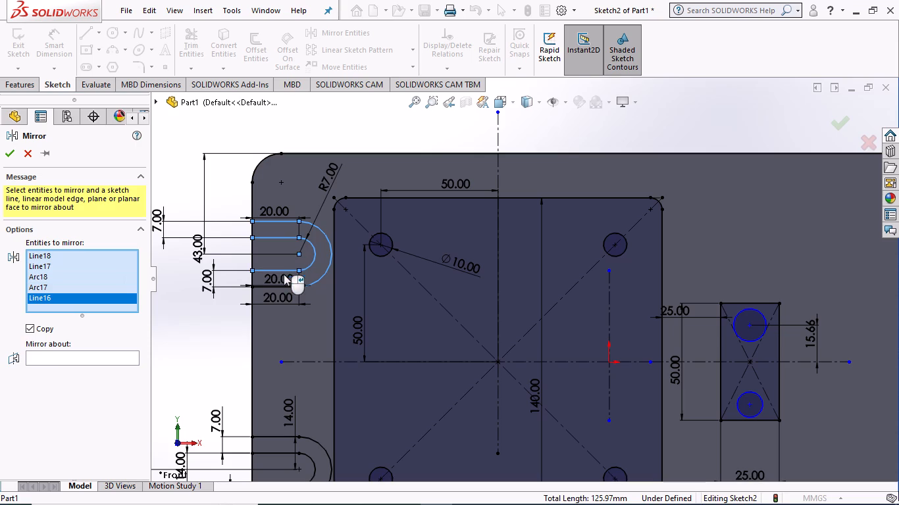
left_click(287, 288)
scroll(307, 299, "up", 2)
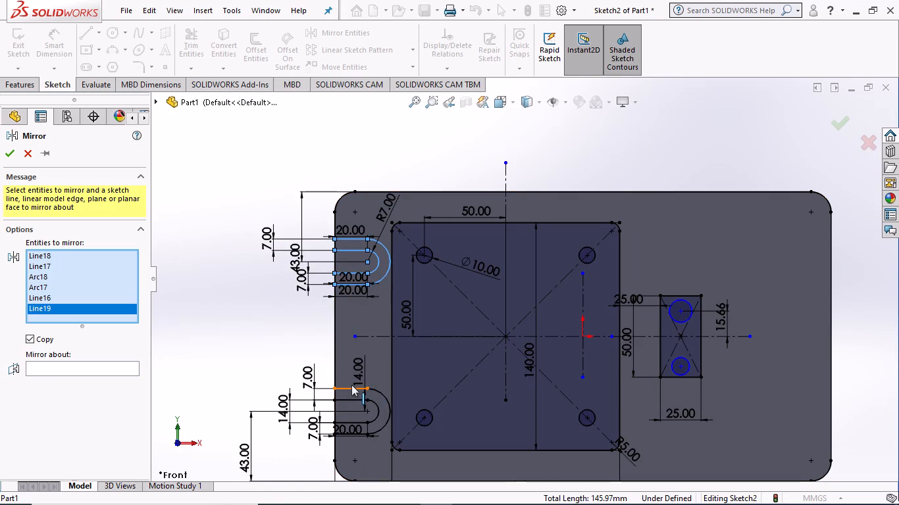
left_click(351, 385)
left_click(353, 398)
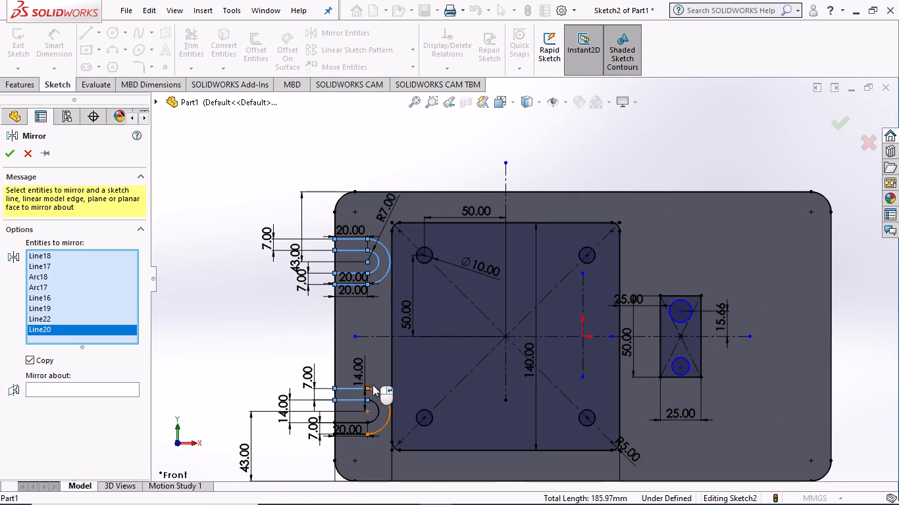
left_click(373, 390)
left_click(371, 399)
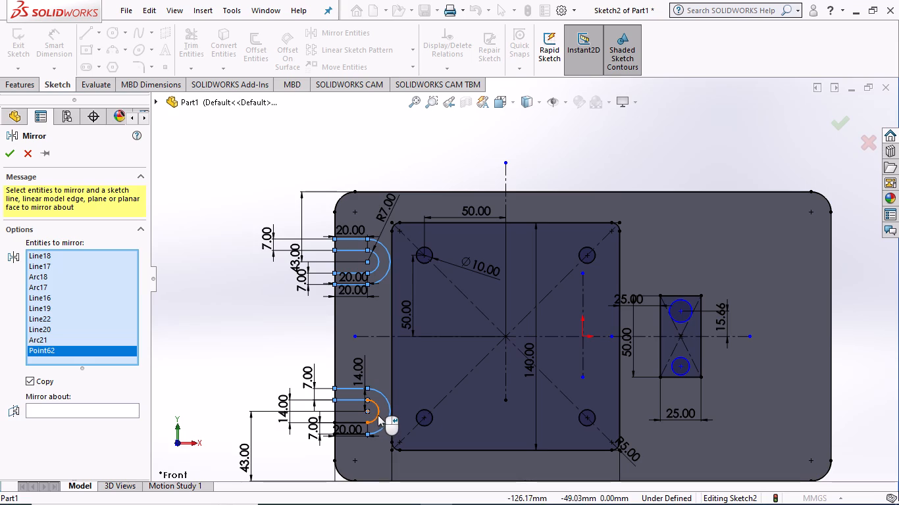
left_click(378, 415)
left_click(361, 421)
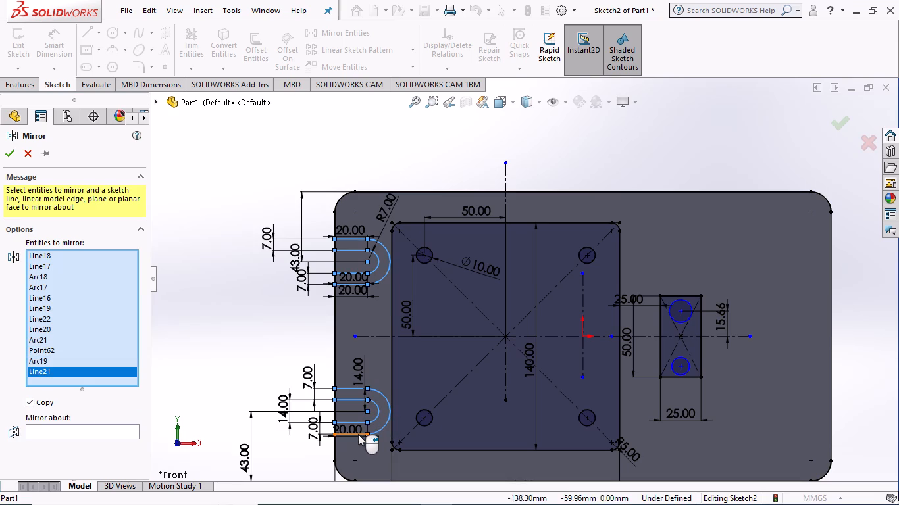
left_click(358, 434)
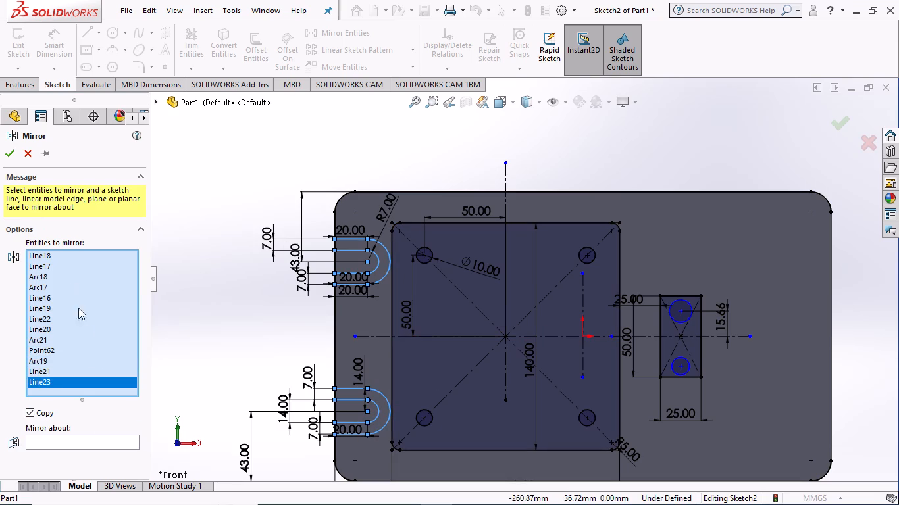
left_click(74, 447)
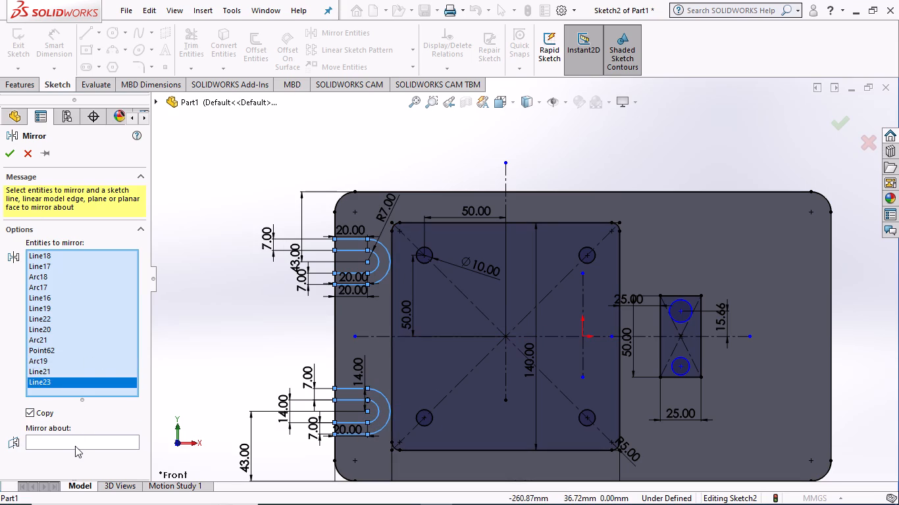
left_click(76, 443)
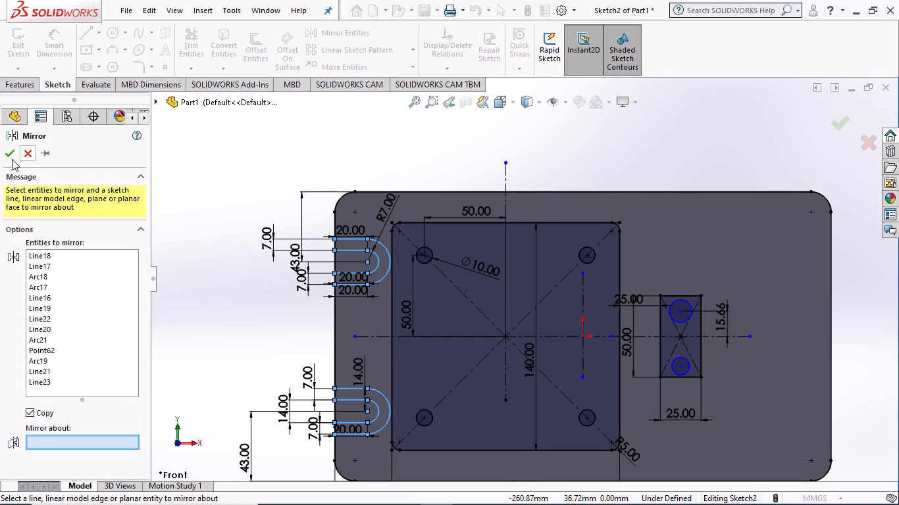
left_click(507, 171)
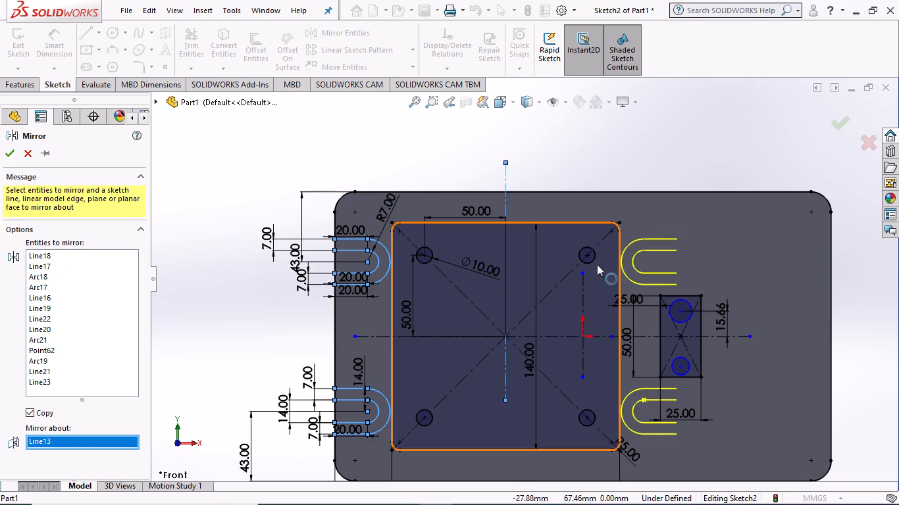
left_click(580, 291)
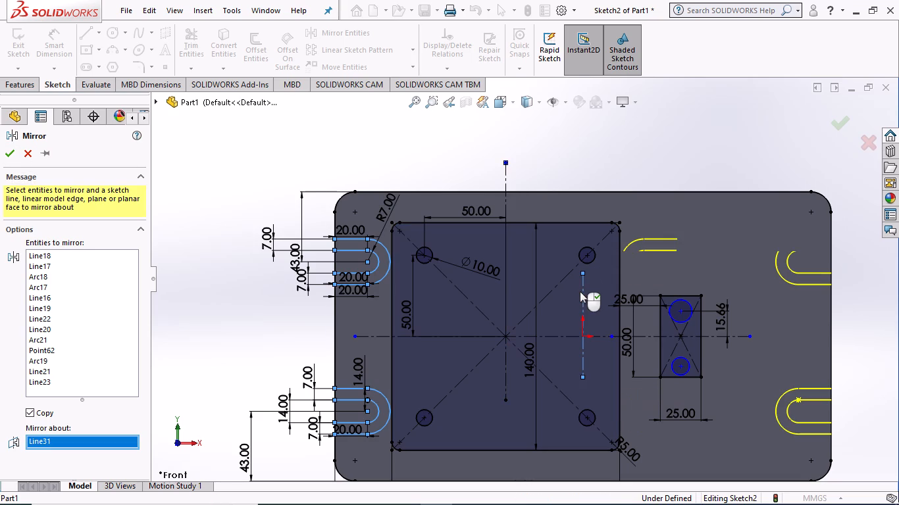
left_click(4, 153)
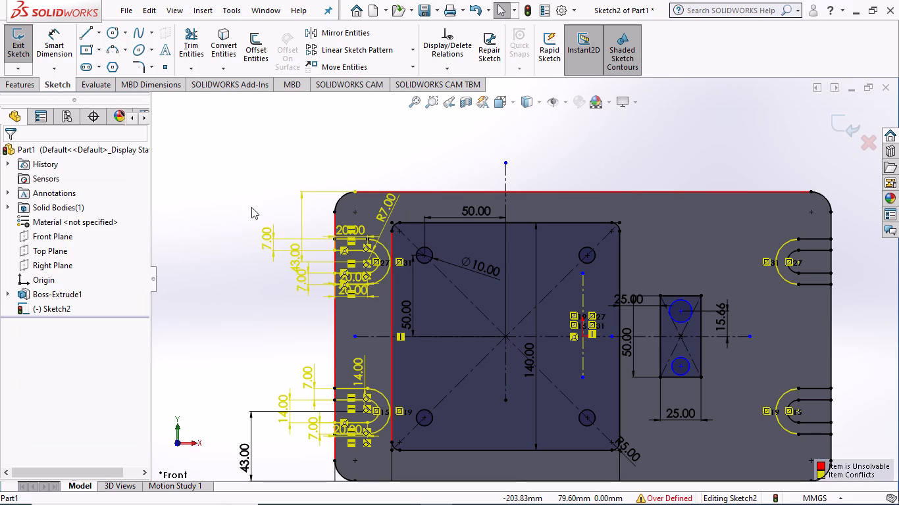
Delete the 43 mm dimension between the plate's top edge and the upper-left slot's centre.
left_click(293, 259)
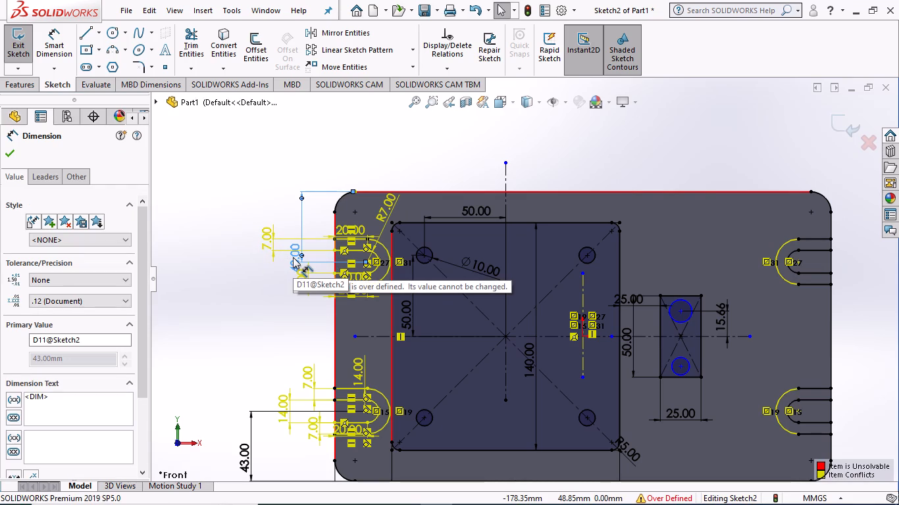
key("Delete")
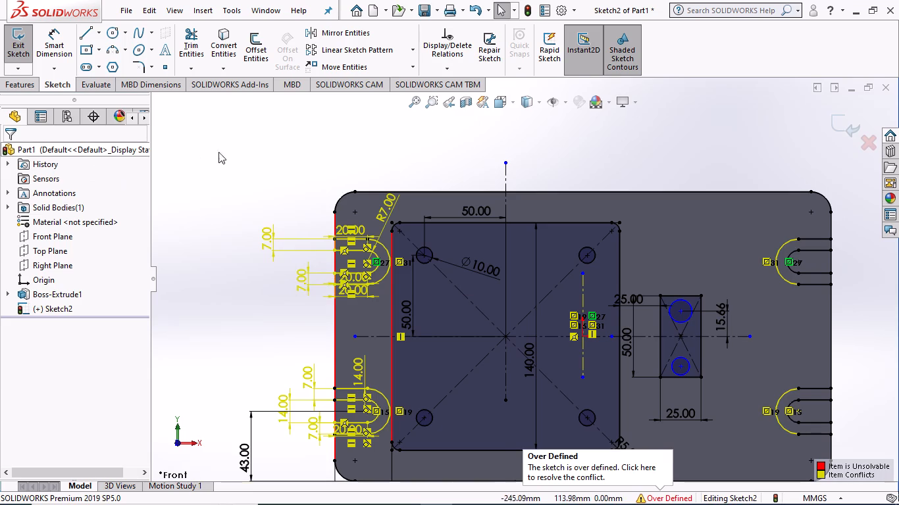
left_click(240, 146)
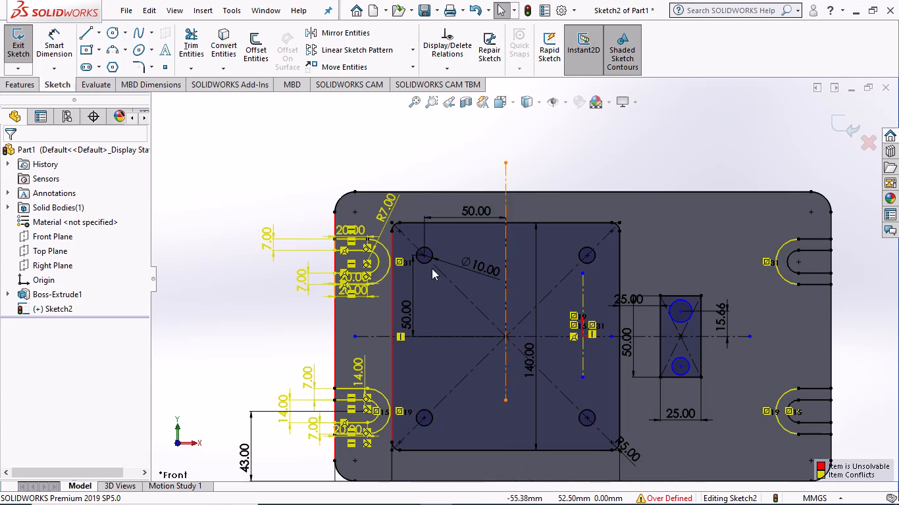
Delete the lowest 20 mm length dimension, placed beneath the upper-left slot.
scroll(324, 307, "down", 4)
scroll(435, 246, "down", 3)
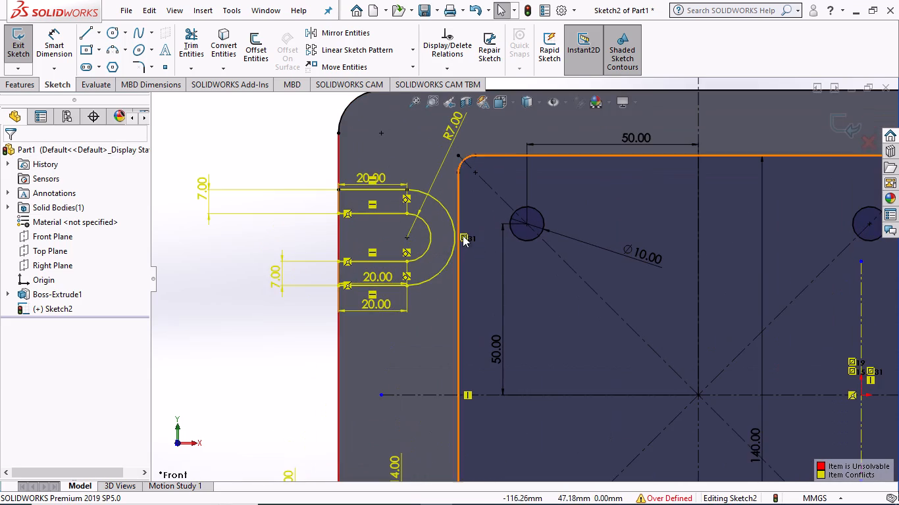
scroll(459, 243, "up", 5)
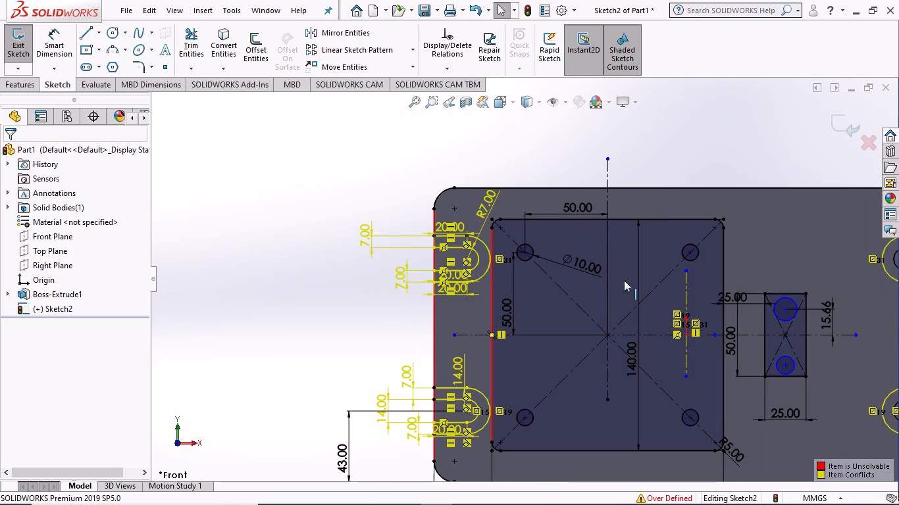
scroll(680, 317, "up", 2)
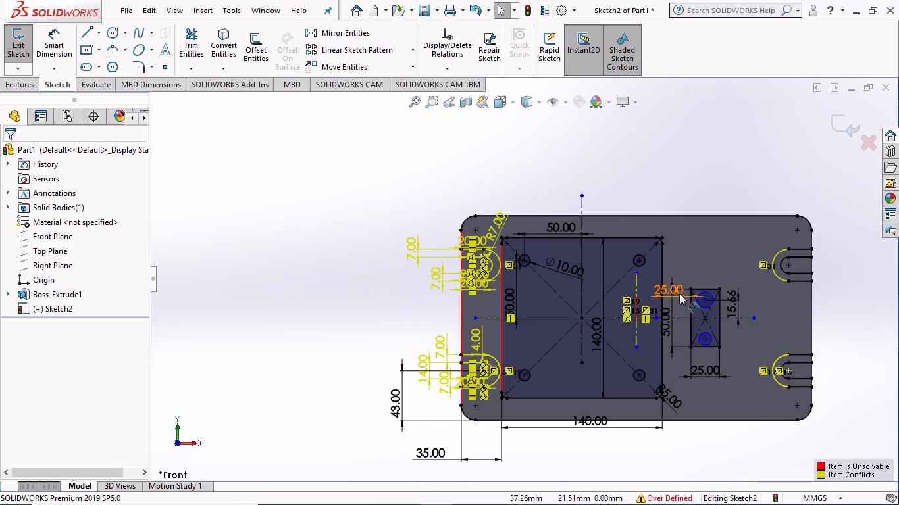
scroll(669, 289, "down", 2)
scroll(567, 341, "down", 2)
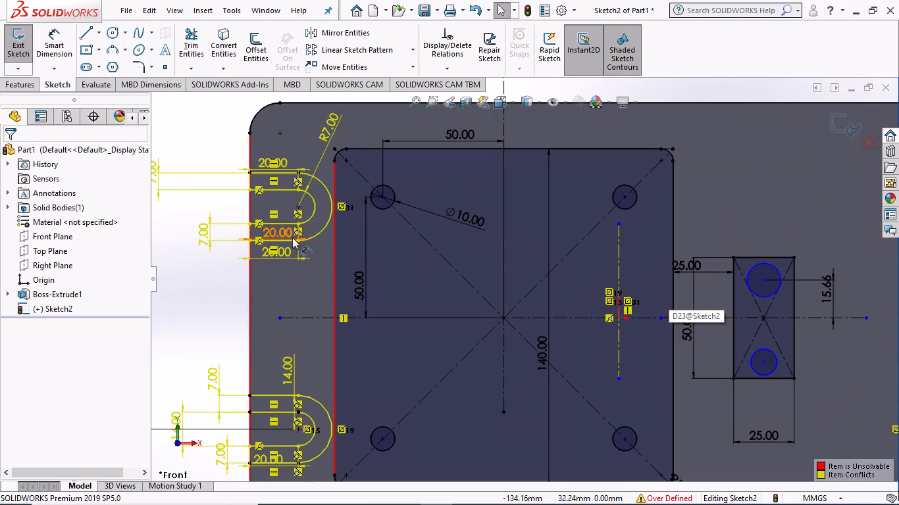
left_click(263, 254)
key("Delete")
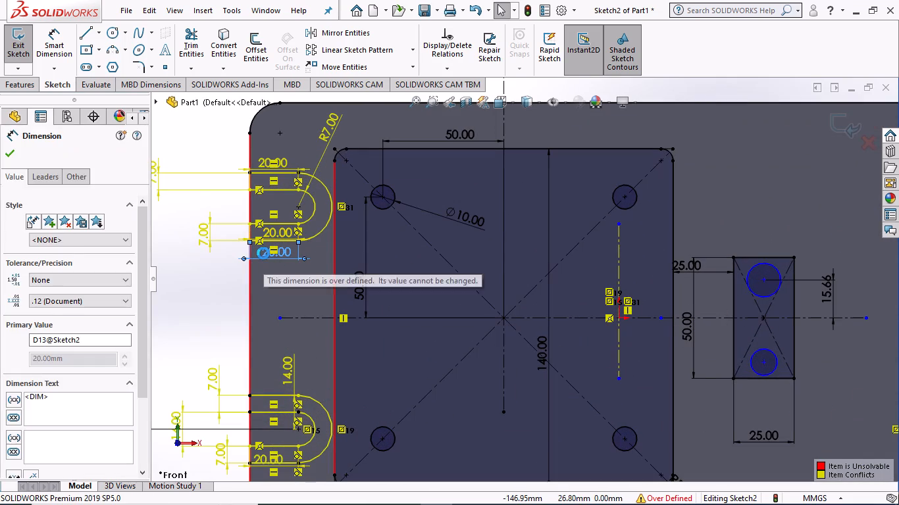
Delete the vertical centerline through the origin that the slots were mirrored about.
left_click(621, 265)
key("Delete")
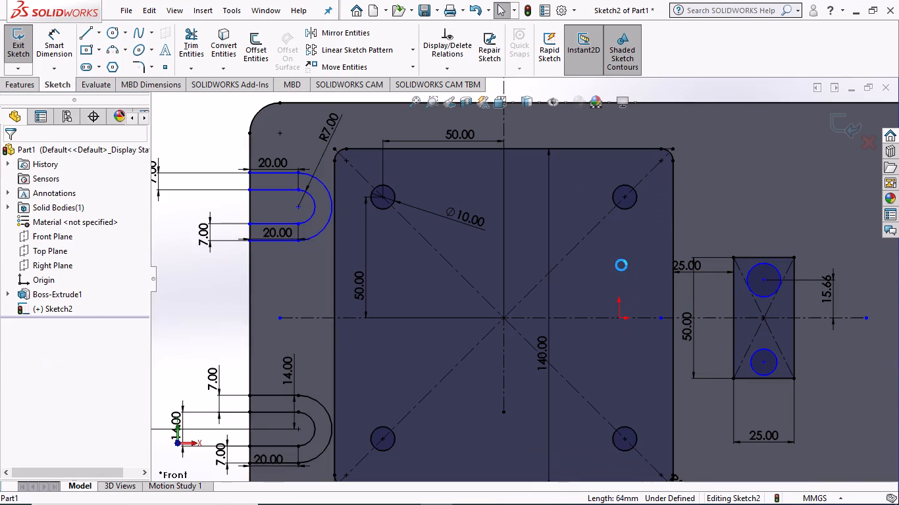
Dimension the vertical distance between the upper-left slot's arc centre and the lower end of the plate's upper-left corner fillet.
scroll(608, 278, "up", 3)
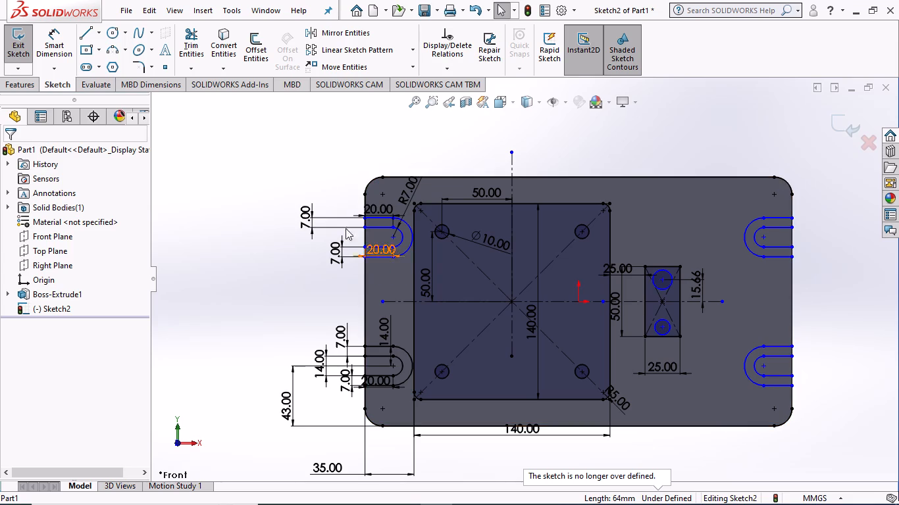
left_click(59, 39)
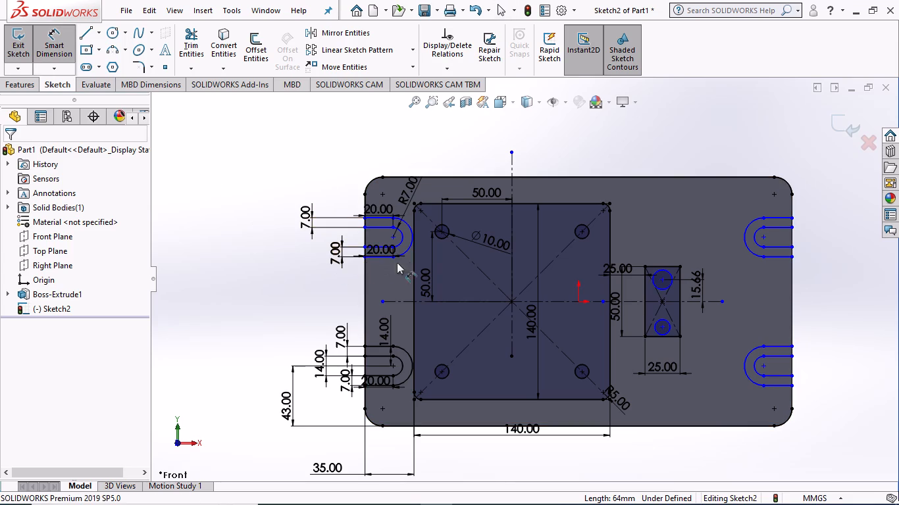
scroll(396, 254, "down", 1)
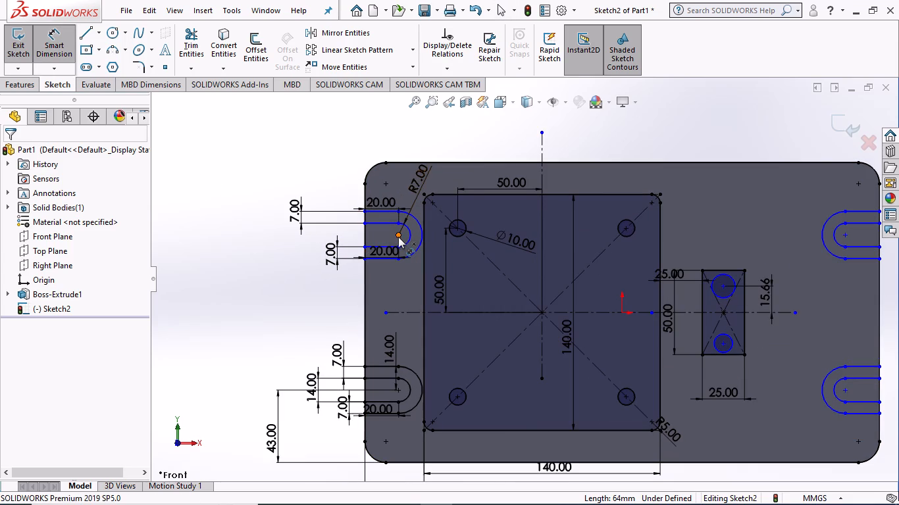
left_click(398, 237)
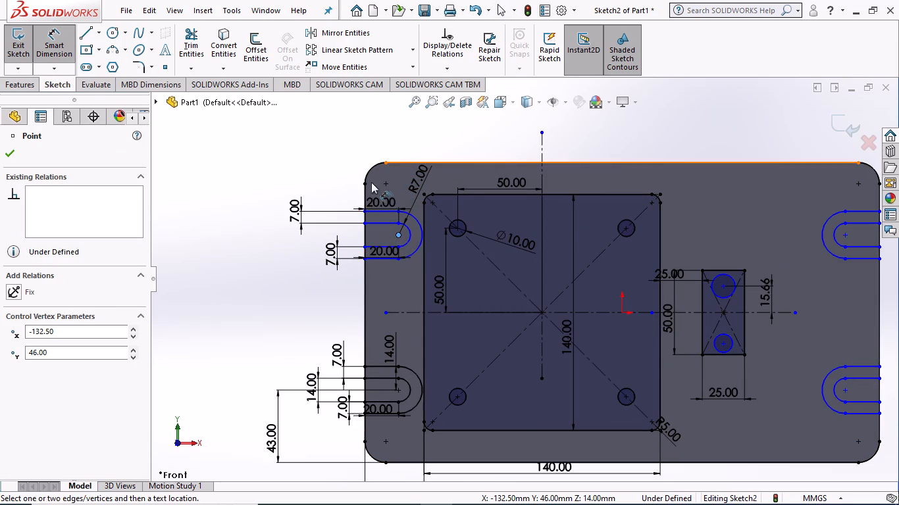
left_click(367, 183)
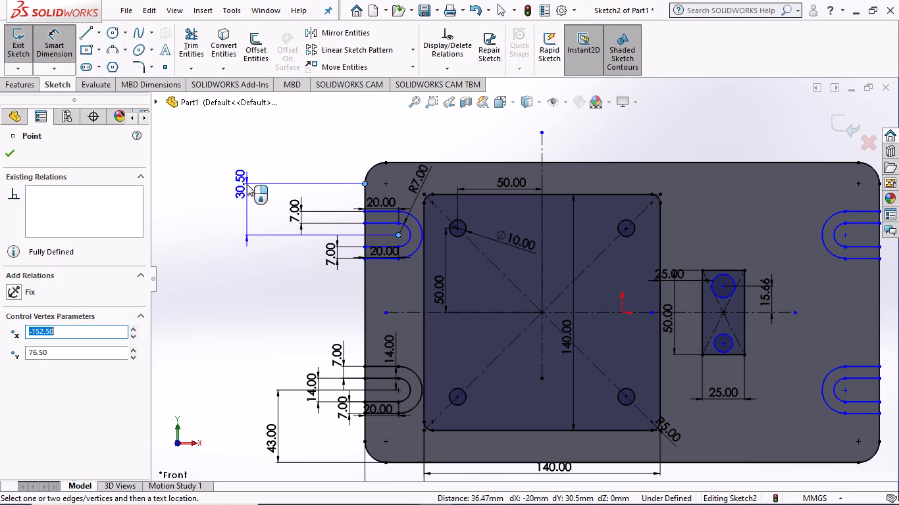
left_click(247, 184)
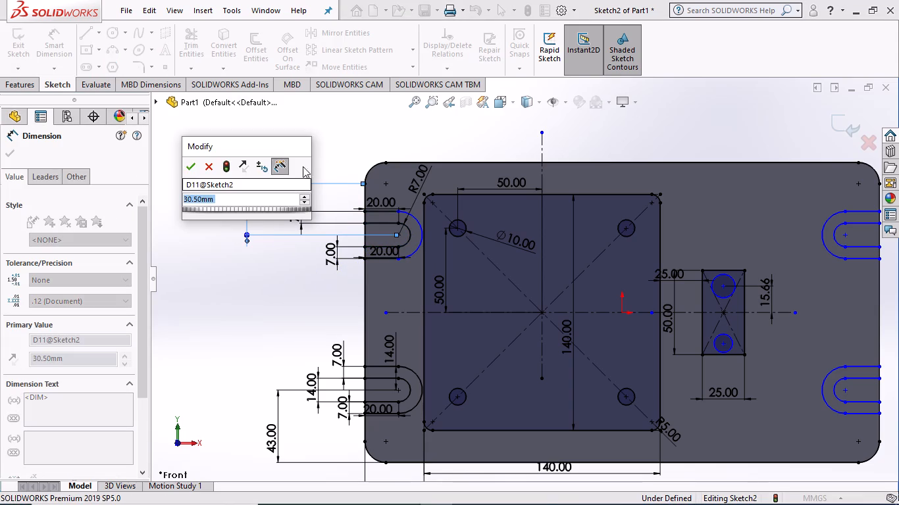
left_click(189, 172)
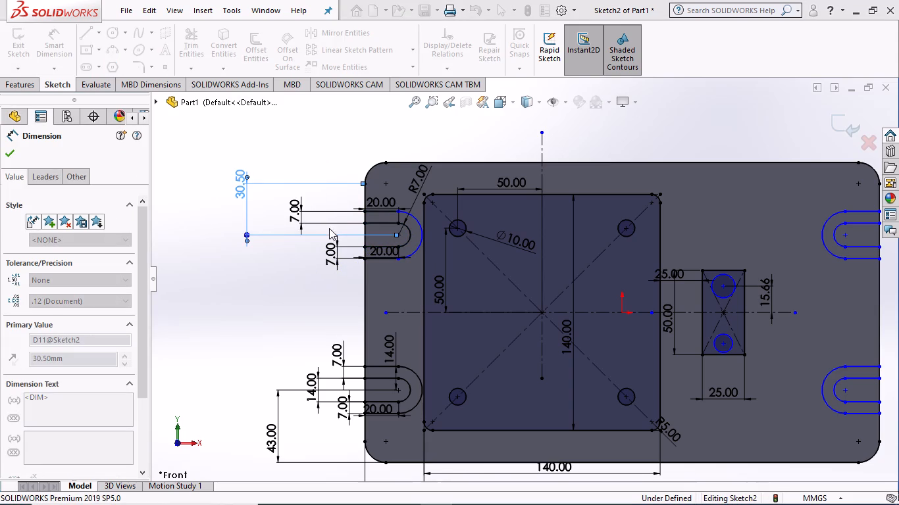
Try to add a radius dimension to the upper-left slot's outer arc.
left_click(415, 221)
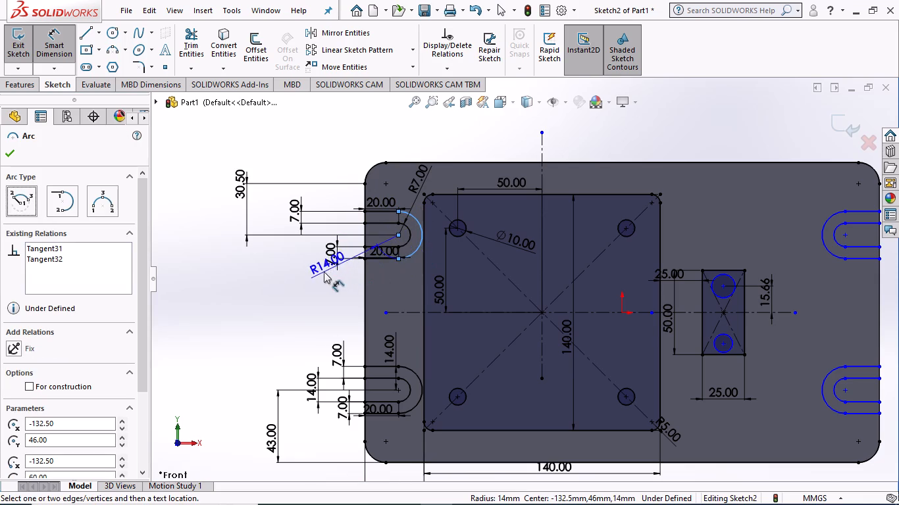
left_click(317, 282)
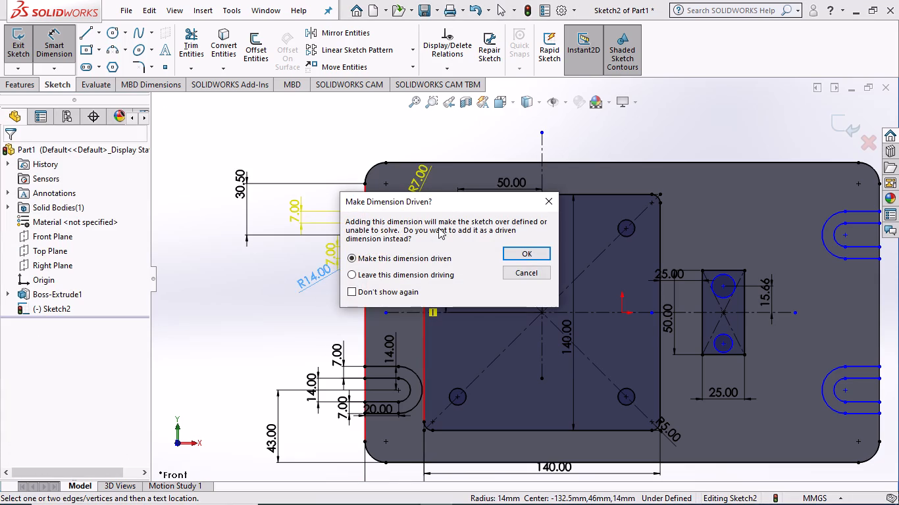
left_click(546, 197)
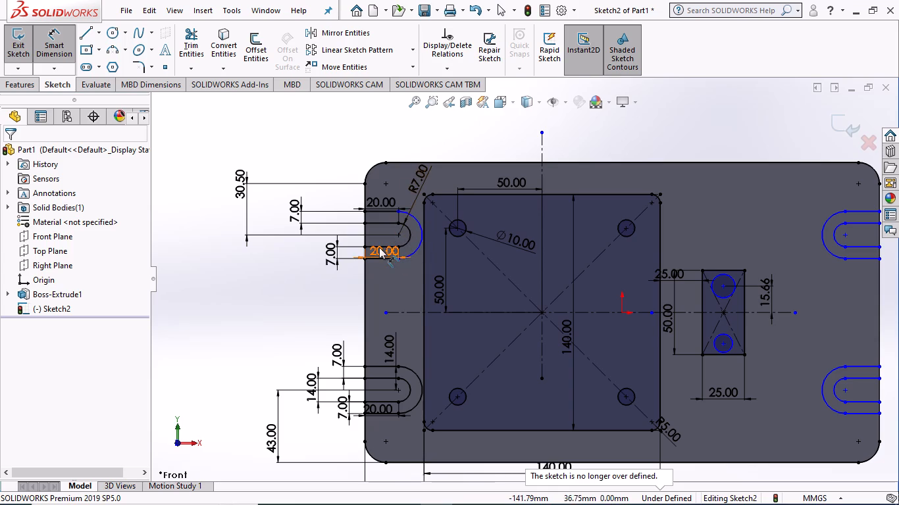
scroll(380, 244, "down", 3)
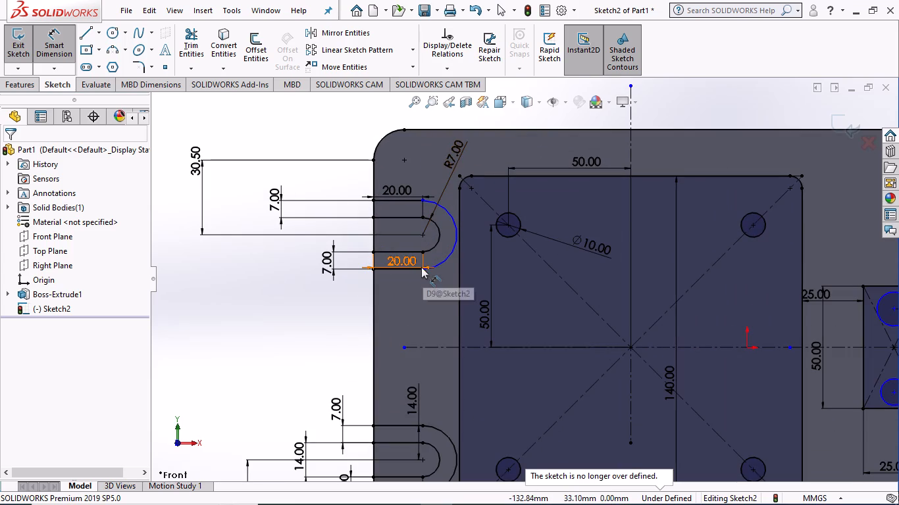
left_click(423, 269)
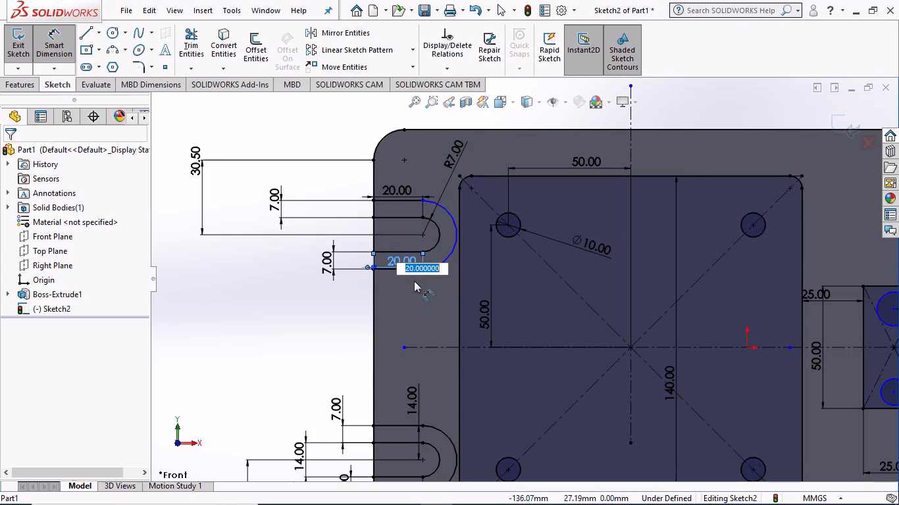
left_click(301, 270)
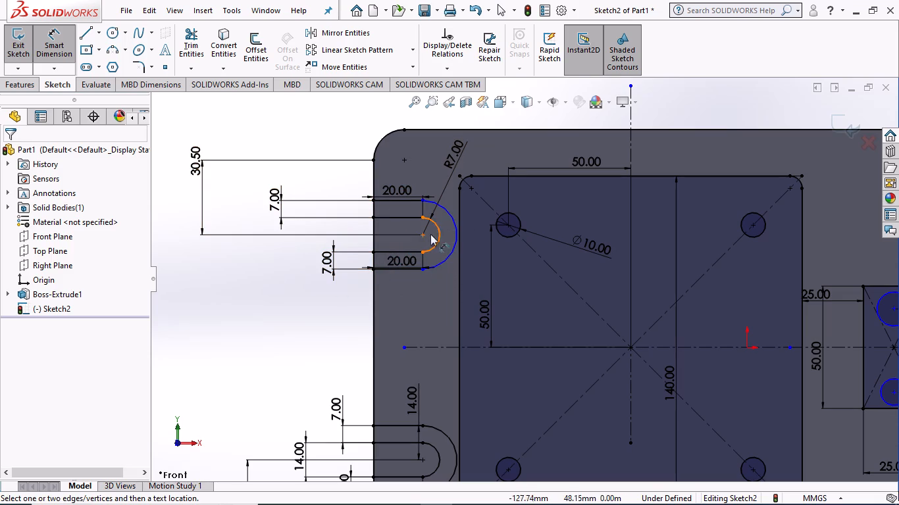
Undo the vertical slot-centre dimension and the deletions of the vertical centerline through the origin and the lowest 20 mm slot dimension.
key("ctrl+z")
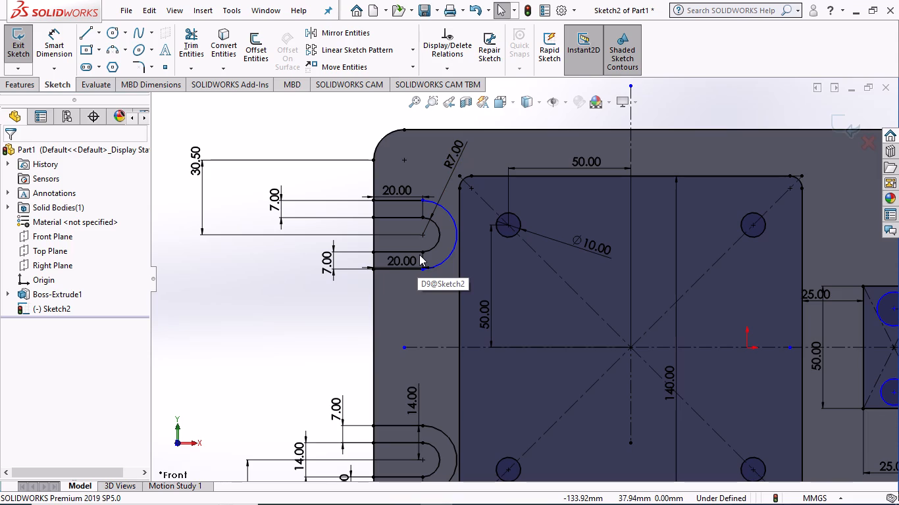
key("ctrl+z")
key("ctrl+z")
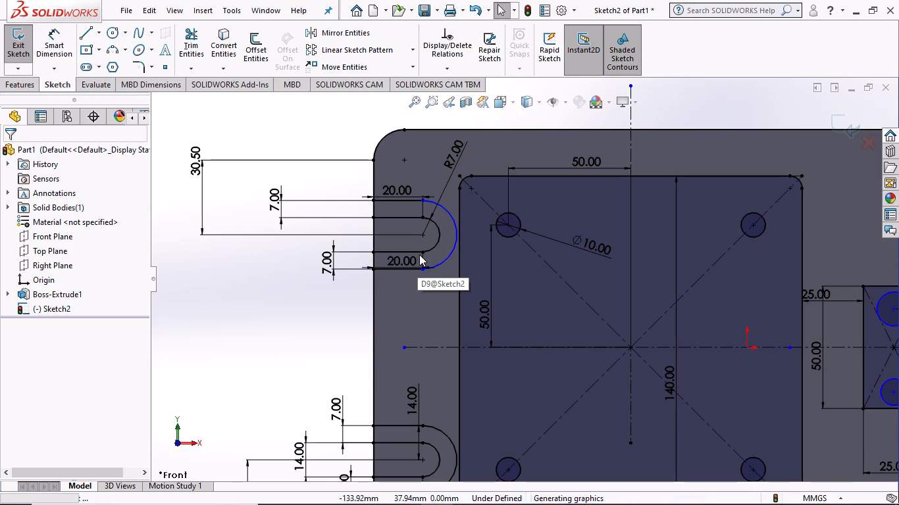
key("ctrl+z")
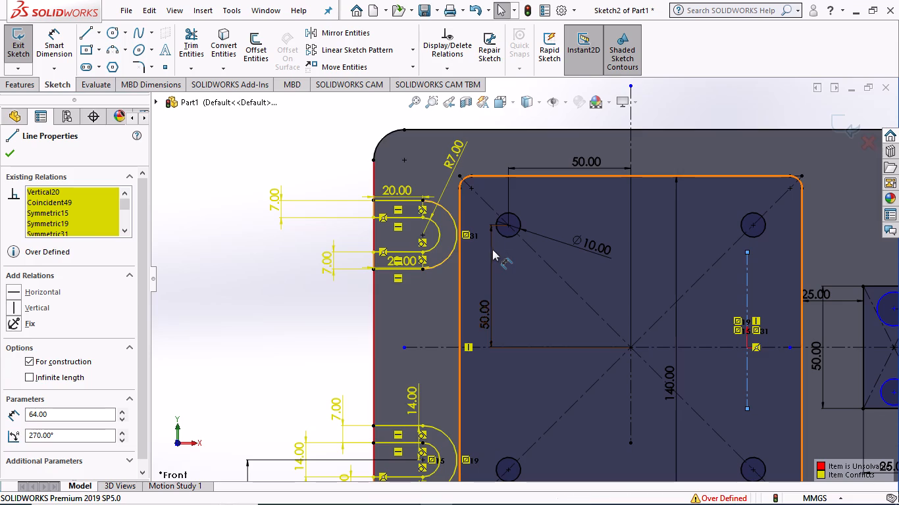
key("ctrl+z")
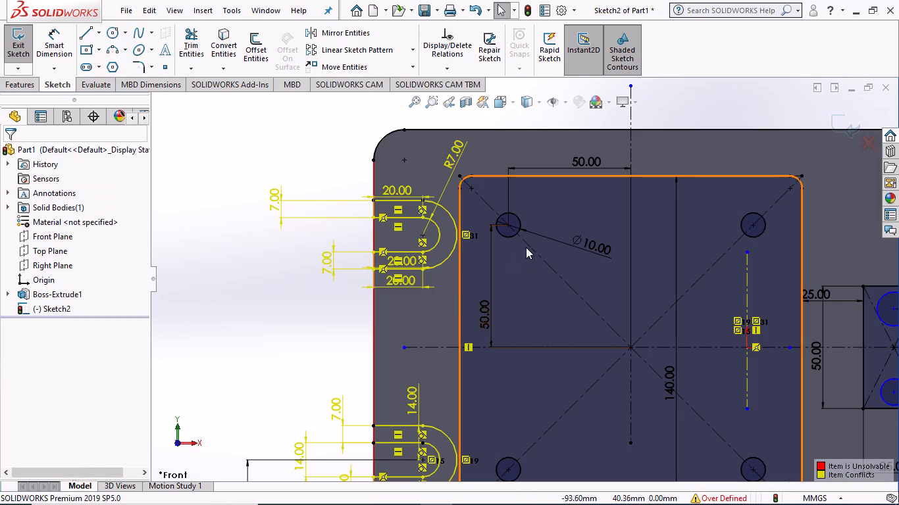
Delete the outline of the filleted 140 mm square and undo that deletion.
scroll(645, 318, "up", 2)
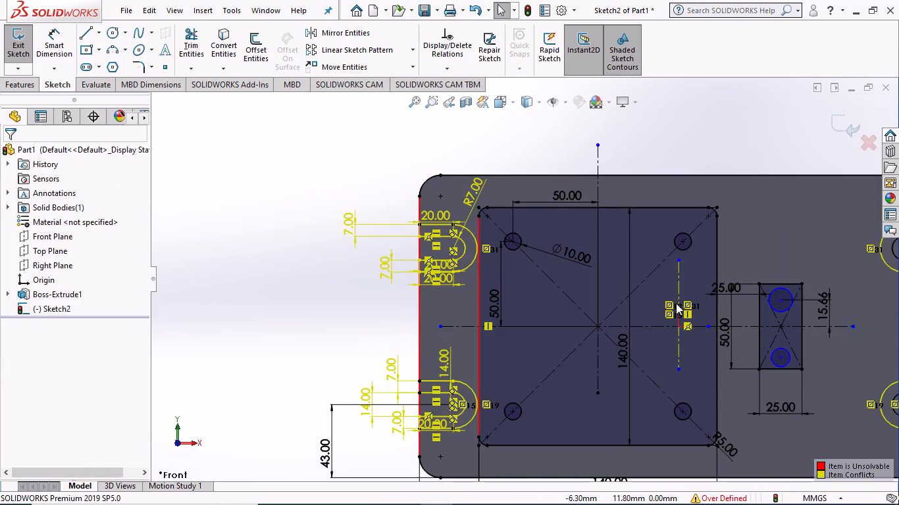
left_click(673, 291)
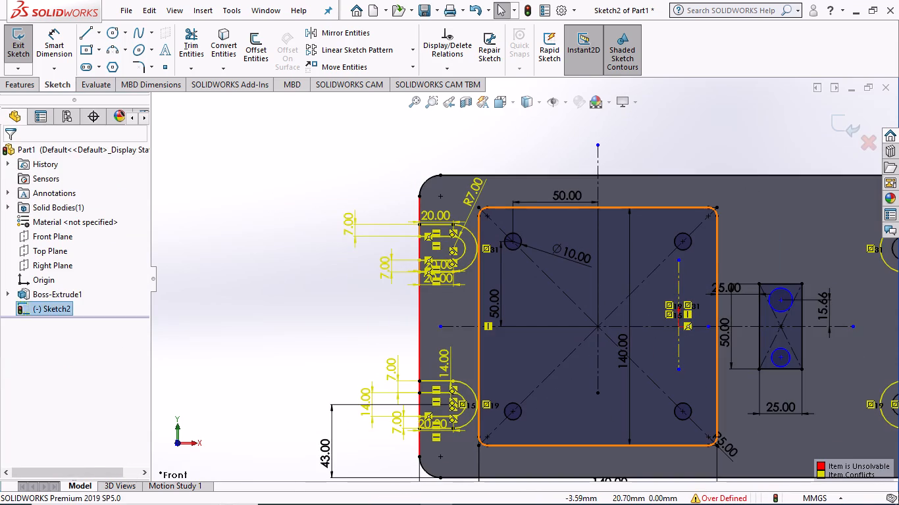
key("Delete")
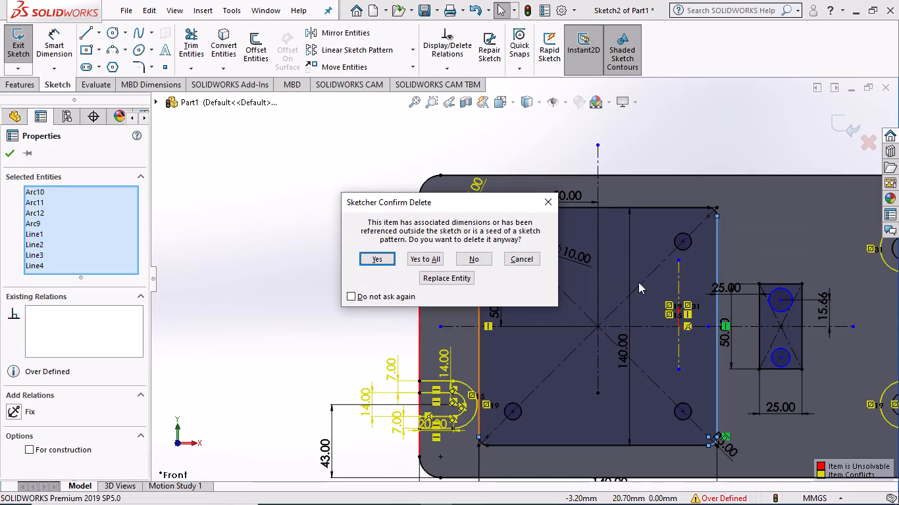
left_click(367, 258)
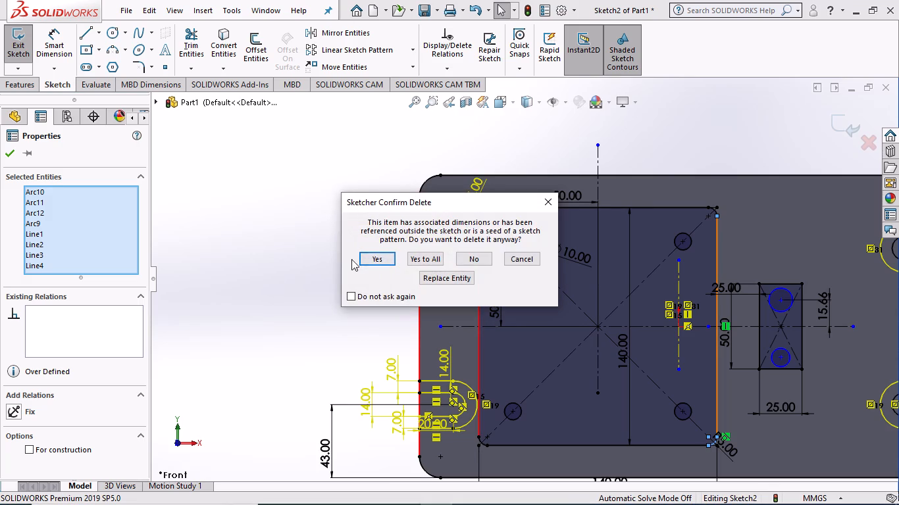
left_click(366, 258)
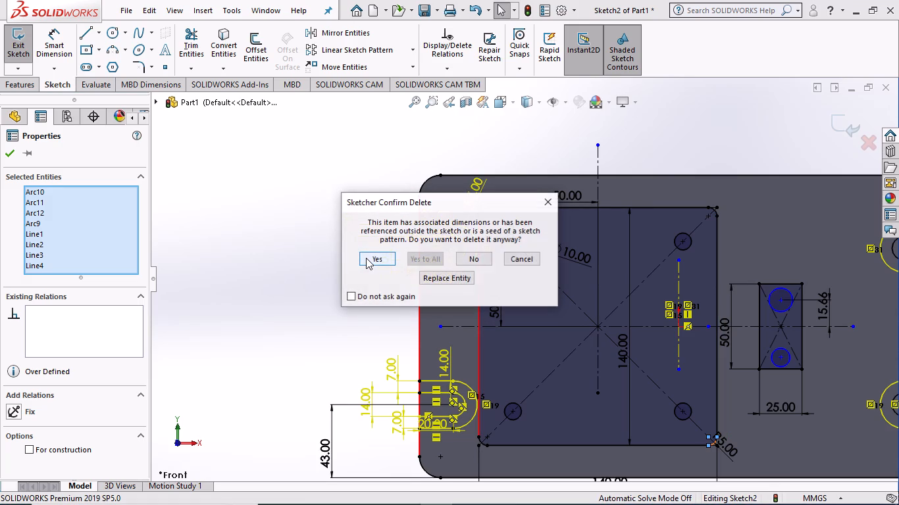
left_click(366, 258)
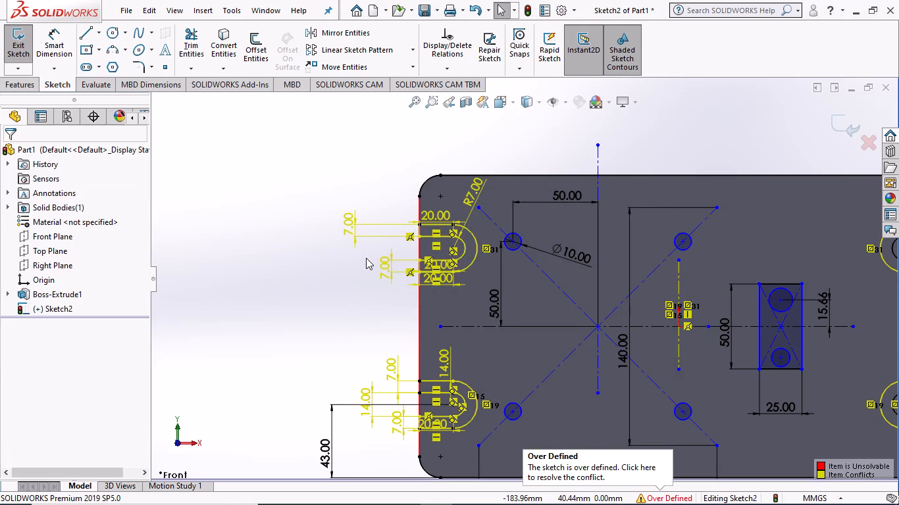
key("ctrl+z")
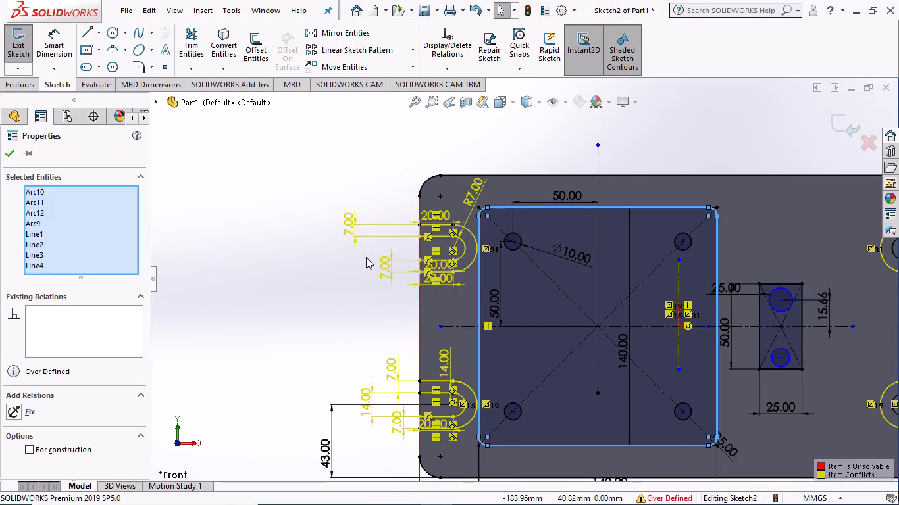
Undo the deletion of the upper-left slot's 43 mm dimension and the mirroring of the left-edge slots.
key("ctrl+z")
key("ctrl+z")
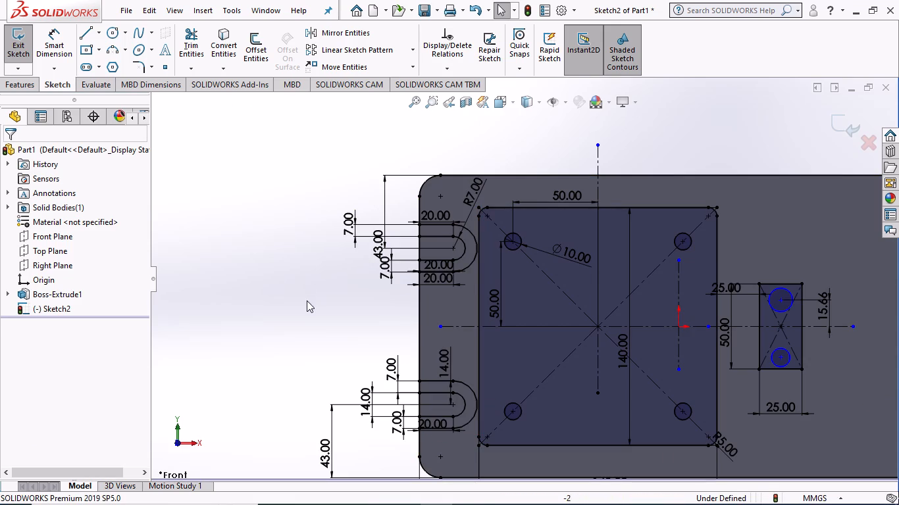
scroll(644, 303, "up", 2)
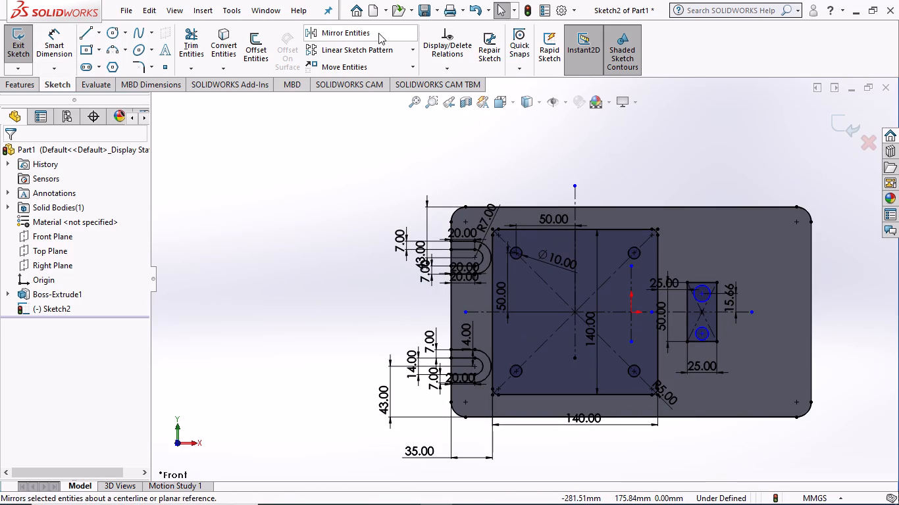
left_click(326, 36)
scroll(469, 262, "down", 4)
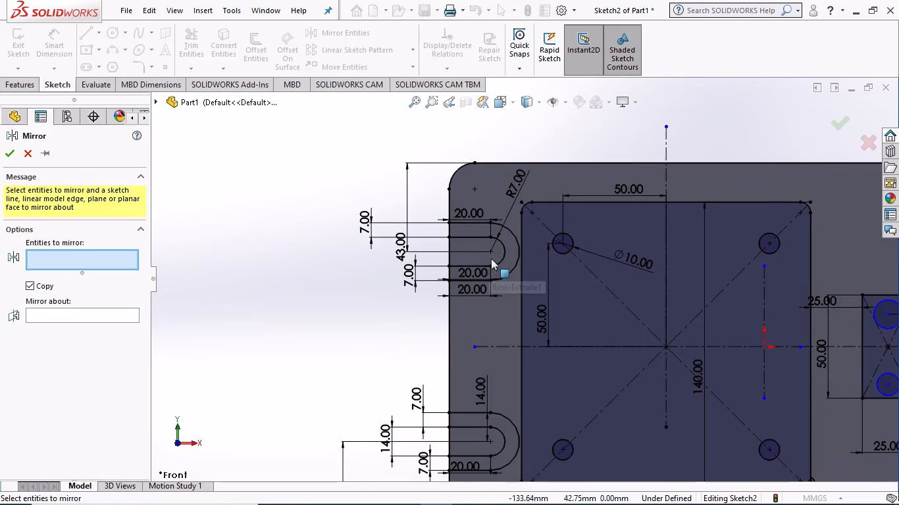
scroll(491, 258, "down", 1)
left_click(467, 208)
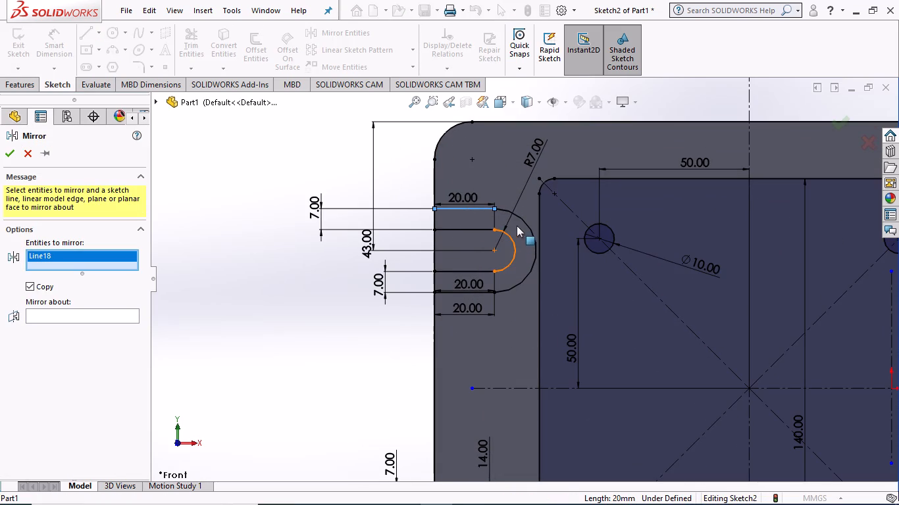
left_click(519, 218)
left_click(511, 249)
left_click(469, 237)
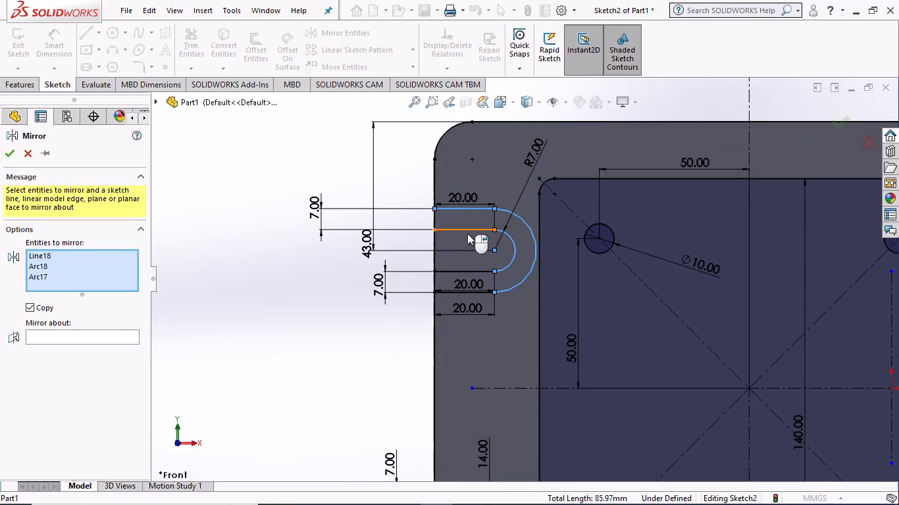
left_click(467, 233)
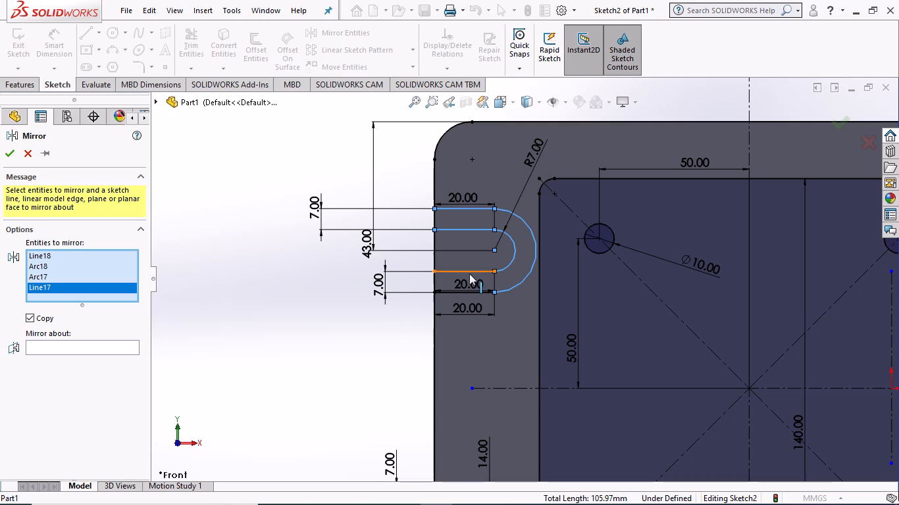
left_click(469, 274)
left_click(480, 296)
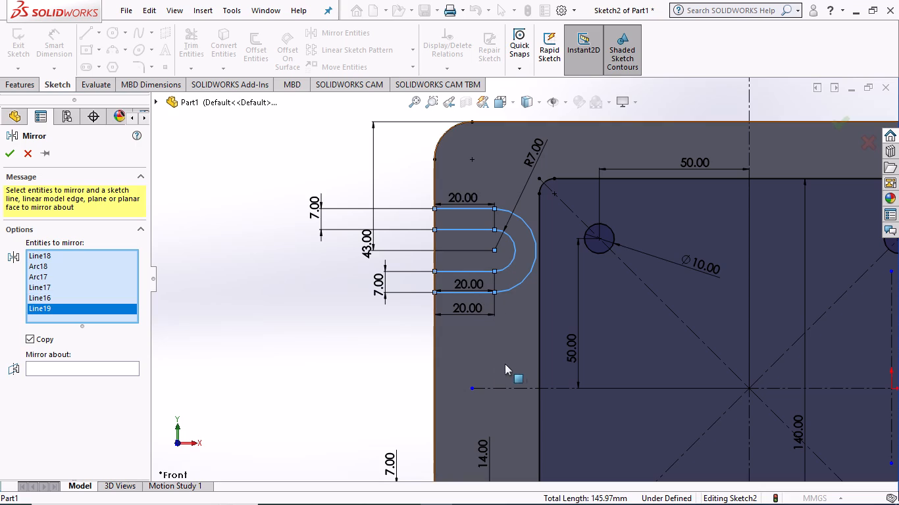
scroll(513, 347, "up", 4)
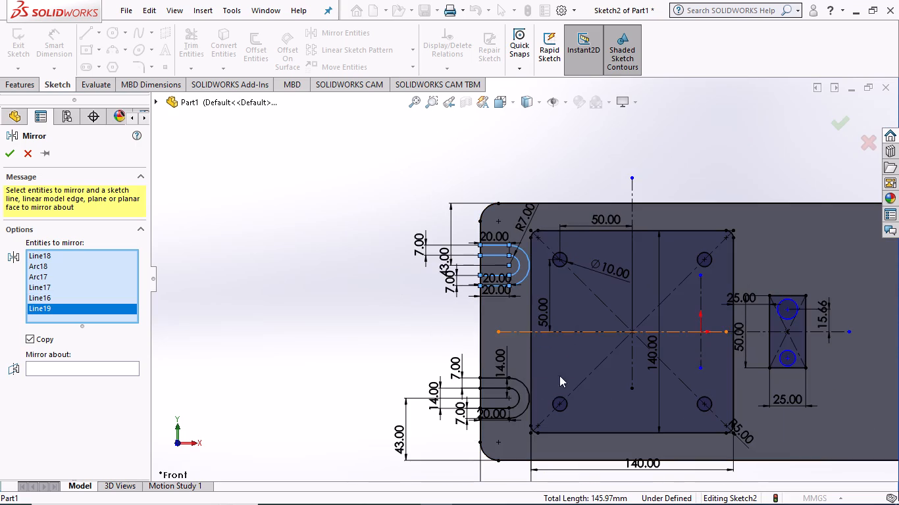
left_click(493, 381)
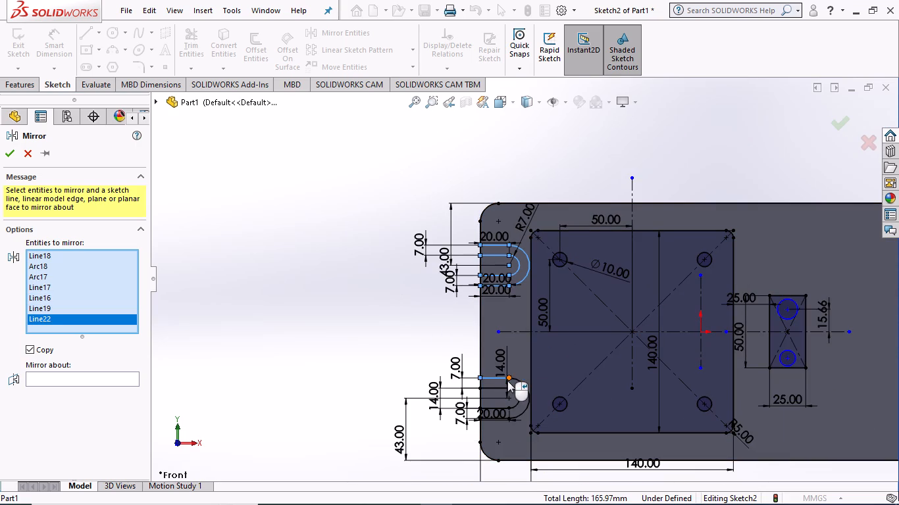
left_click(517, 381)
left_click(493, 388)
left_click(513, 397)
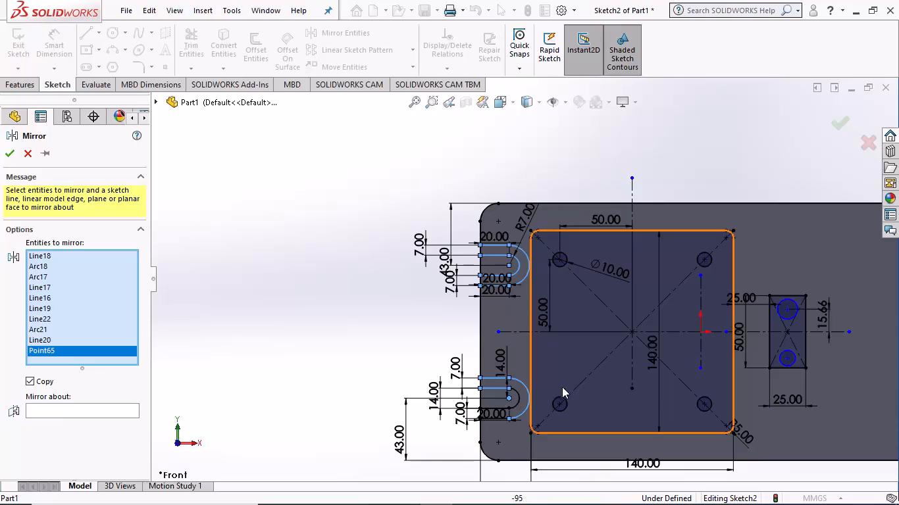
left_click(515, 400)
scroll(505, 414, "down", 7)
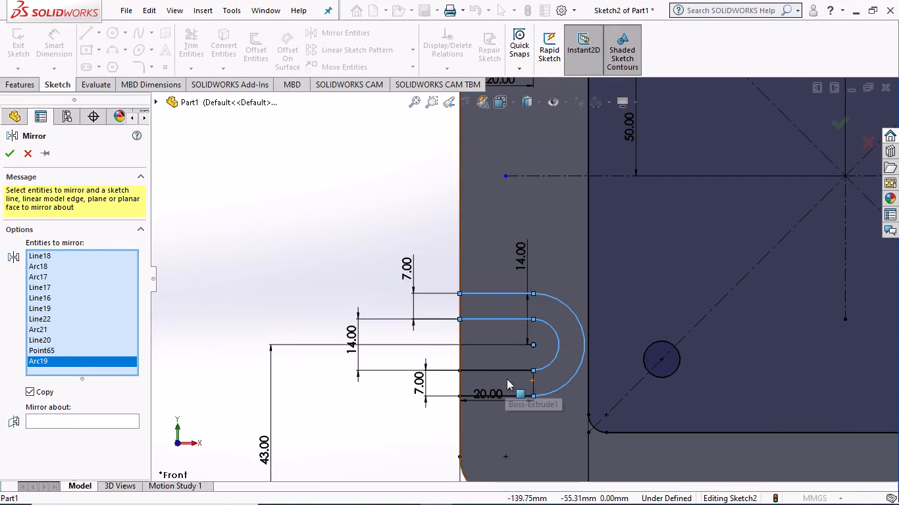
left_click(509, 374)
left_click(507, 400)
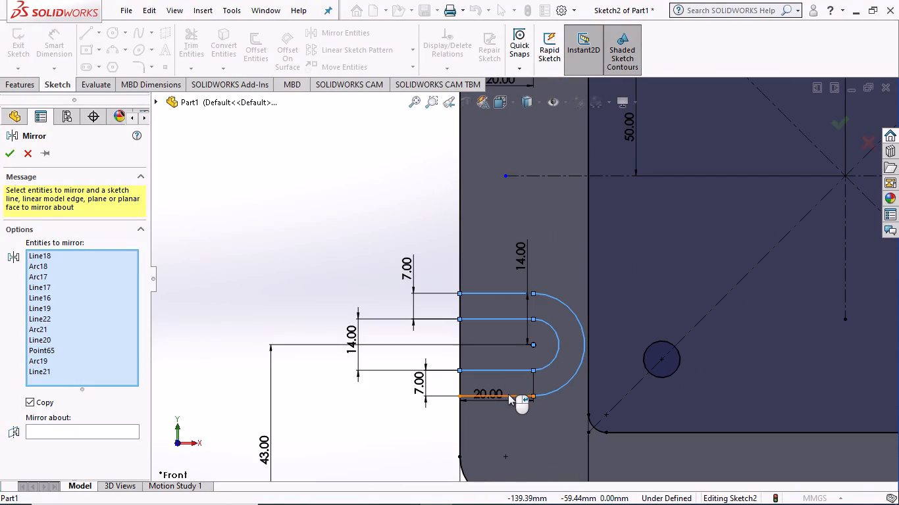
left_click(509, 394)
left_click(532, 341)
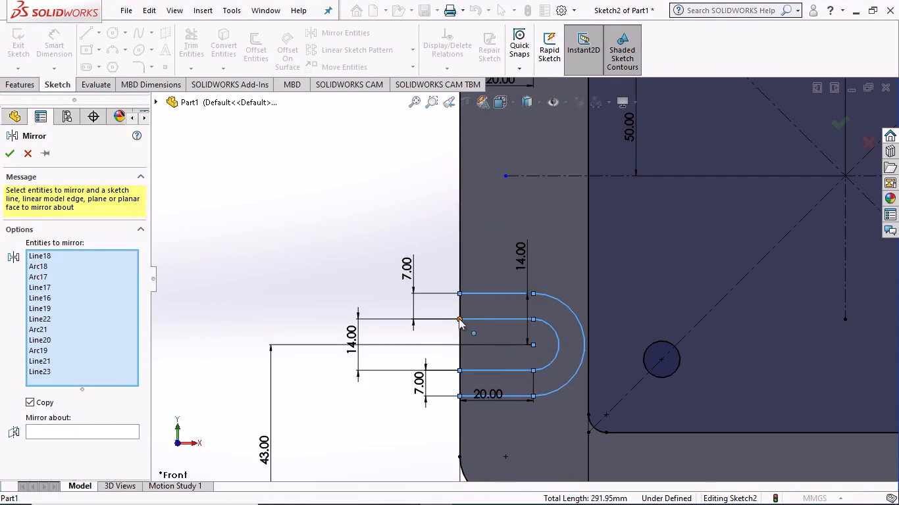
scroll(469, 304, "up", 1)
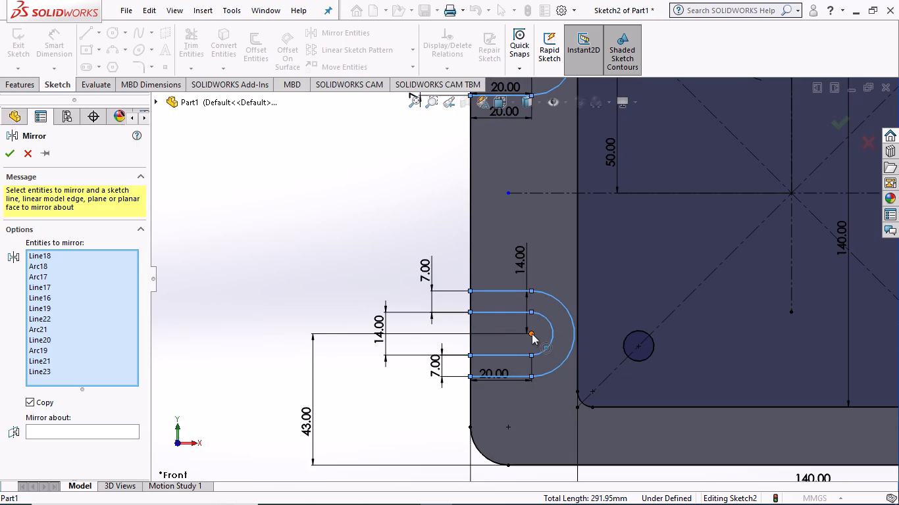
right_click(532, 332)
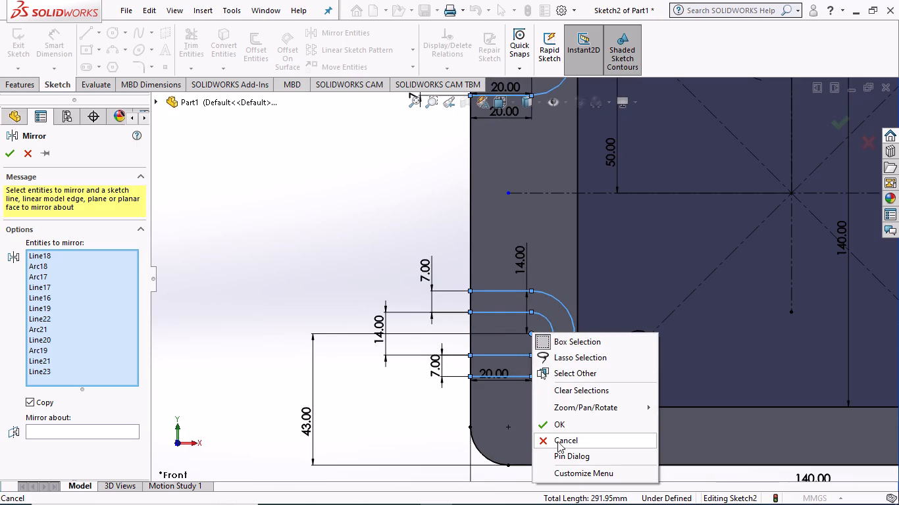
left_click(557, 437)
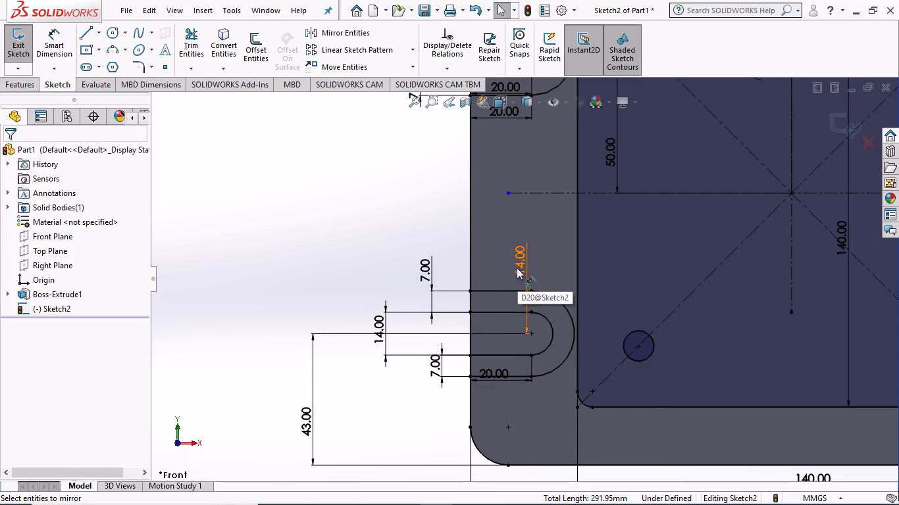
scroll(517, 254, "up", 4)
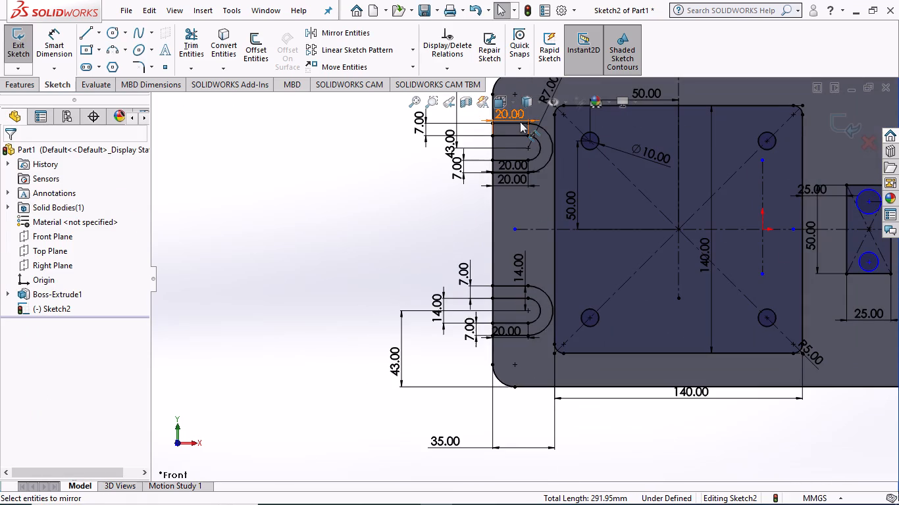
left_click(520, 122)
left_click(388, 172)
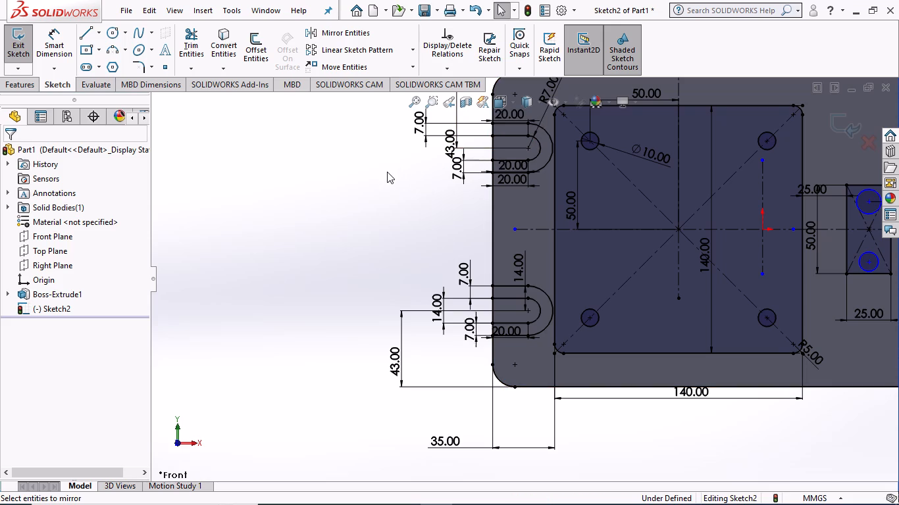
Mirror all lines and arcs of both left-edge slots to the plate's right edge about the vertical centerline through the origin.
left_click(373, 37)
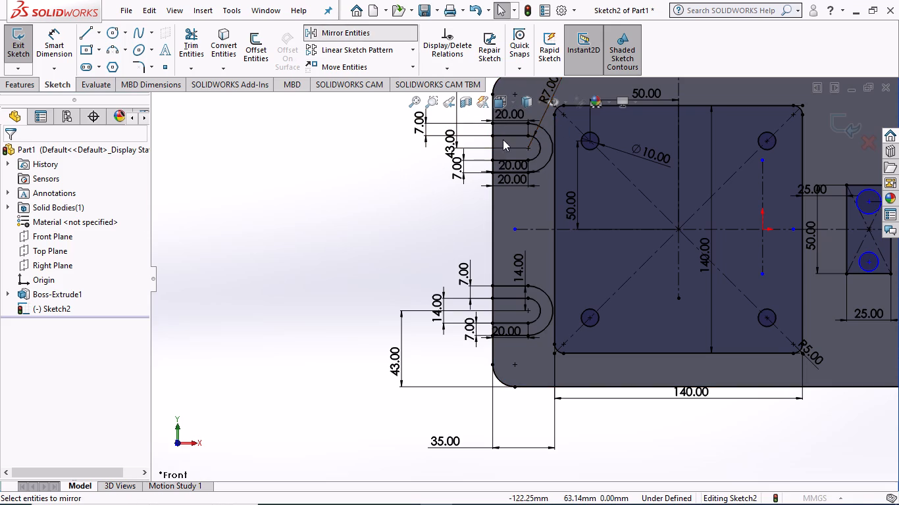
scroll(562, 128, "down", 4)
scroll(494, 137, "down", 1)
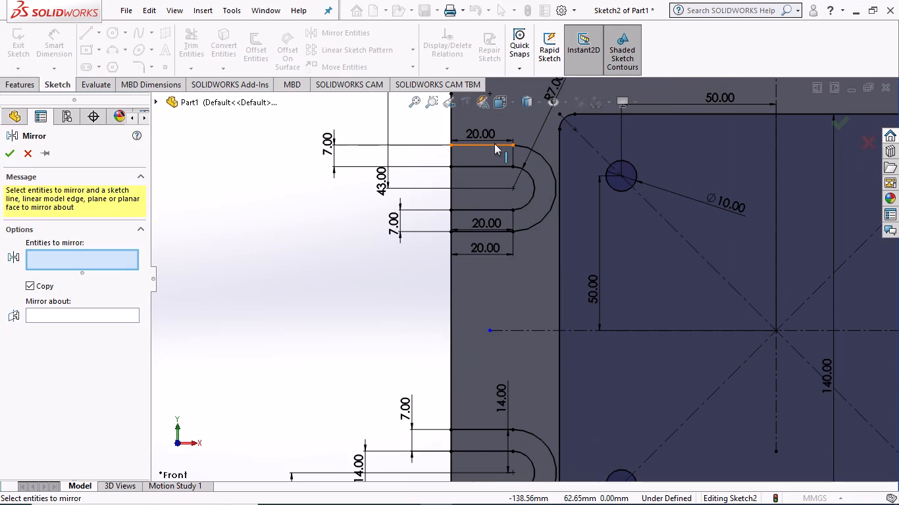
left_click(494, 146)
left_click(530, 155)
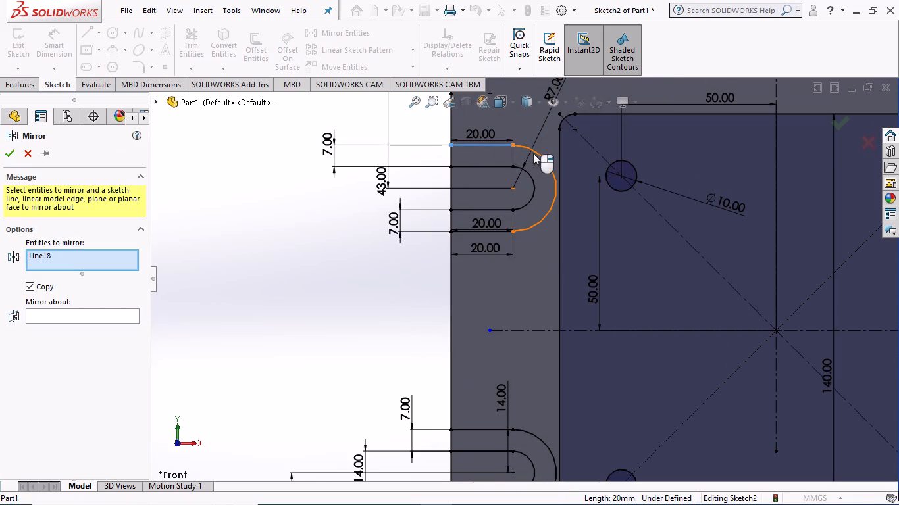
left_click(534, 153)
left_click(532, 179)
left_click(503, 169)
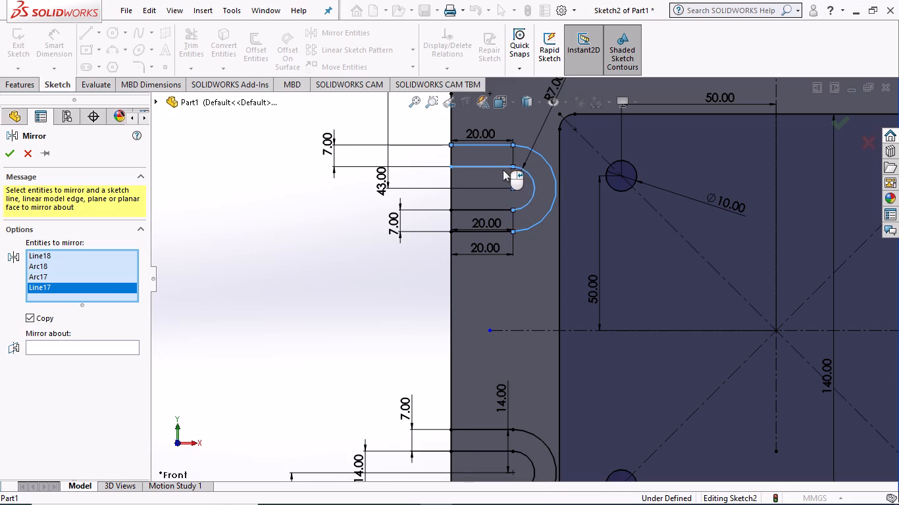
left_click(492, 212)
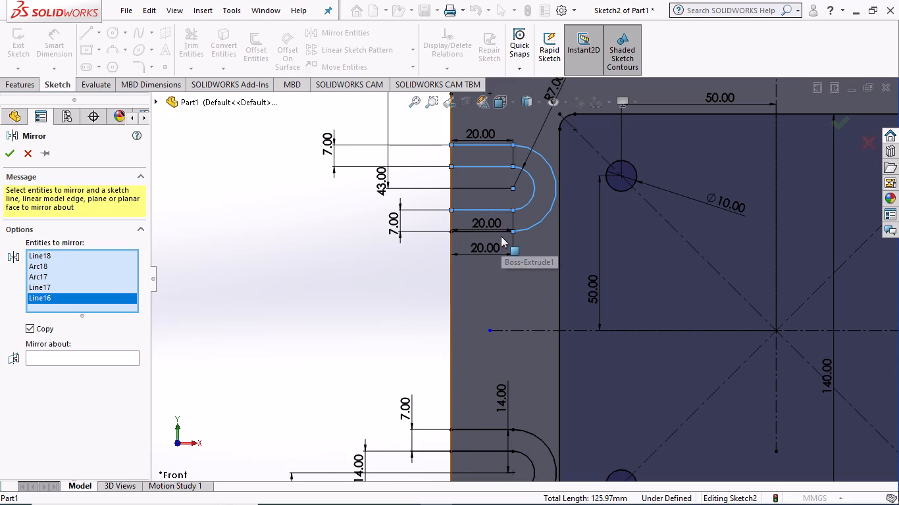
left_click(501, 233)
left_click(495, 427)
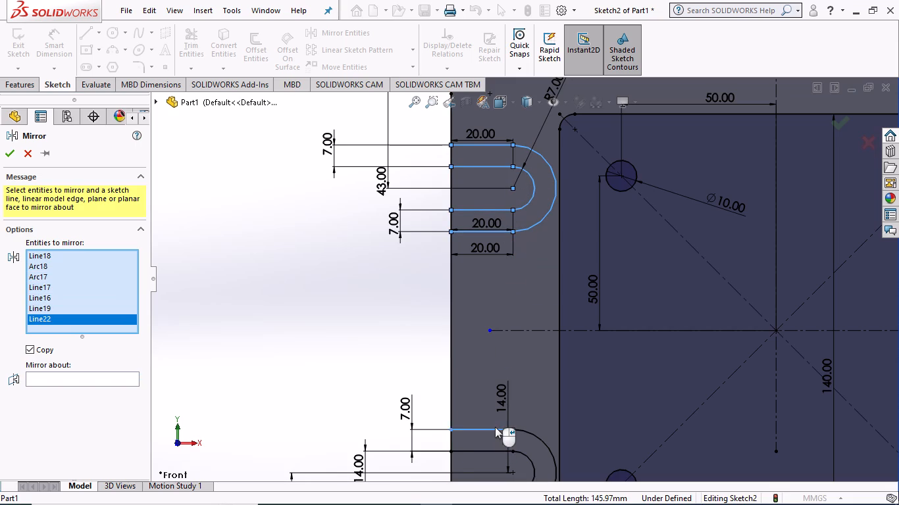
left_click(492, 447)
left_click(494, 452)
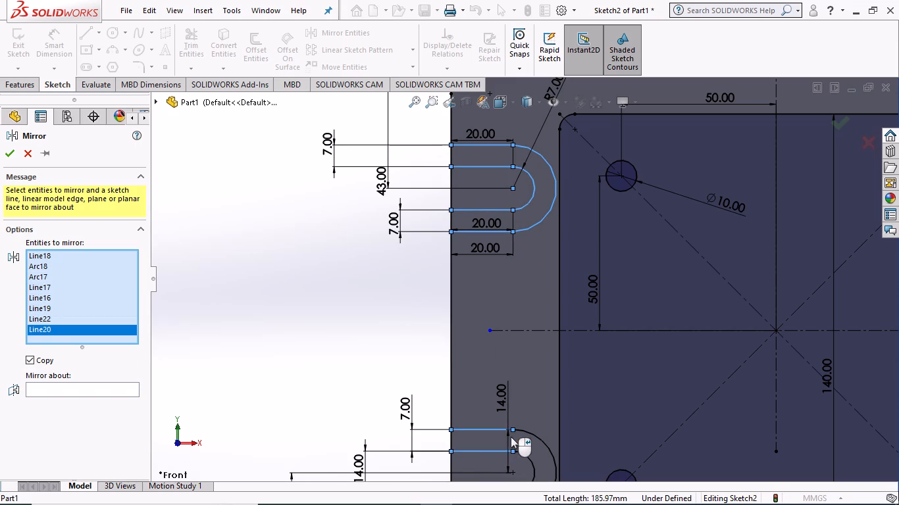
left_click(527, 431)
left_click(525, 458)
scroll(500, 403, "up", 2)
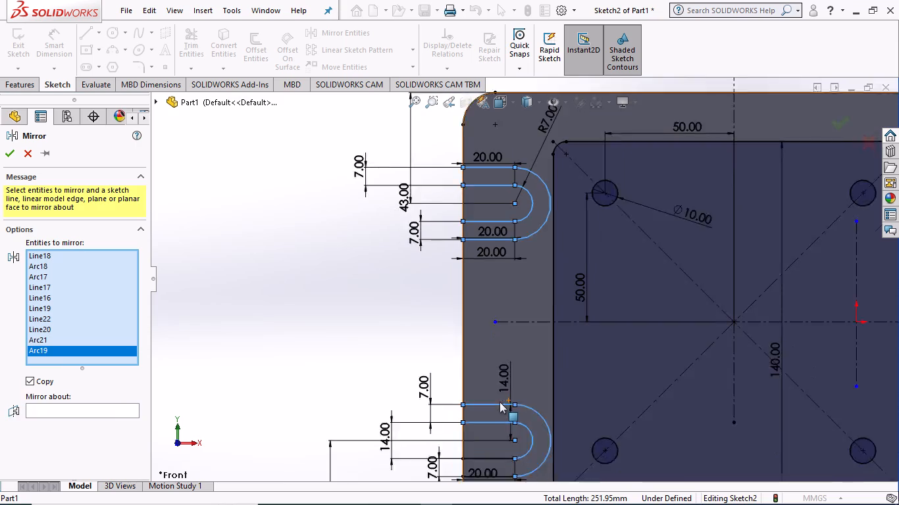
left_click(498, 428)
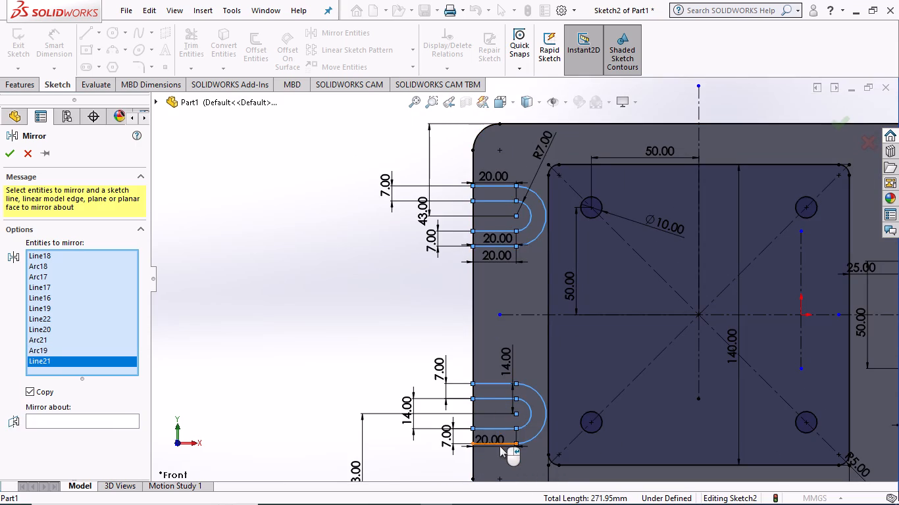
left_click(500, 446)
scroll(720, 245, "up", 2)
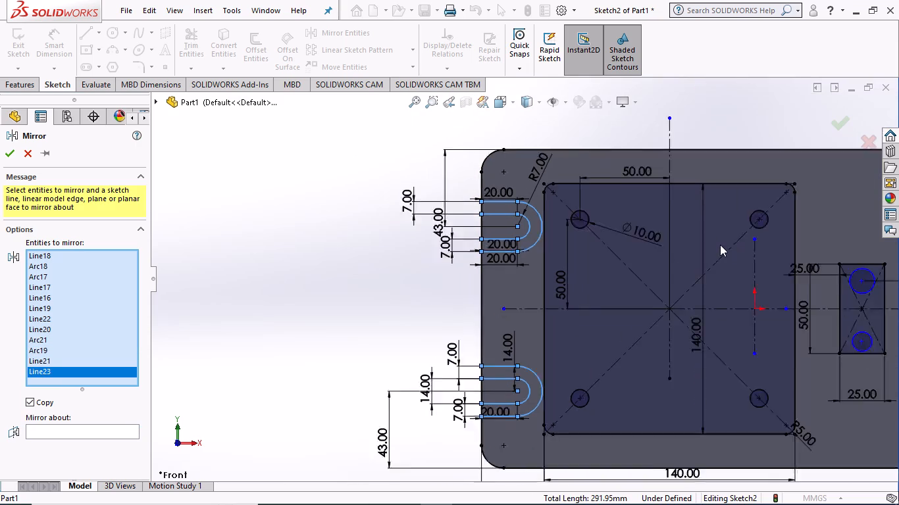
scroll(720, 245, "up", 1)
left_click(97, 435)
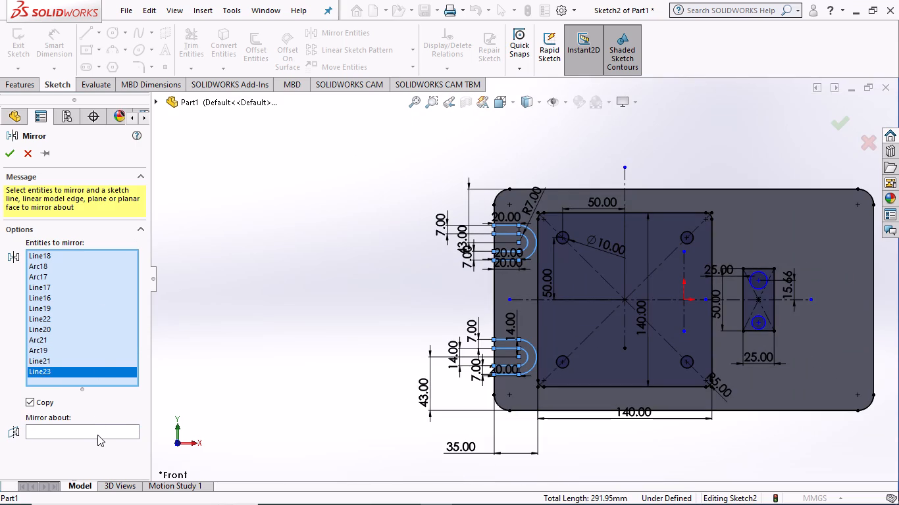
left_click(51, 427)
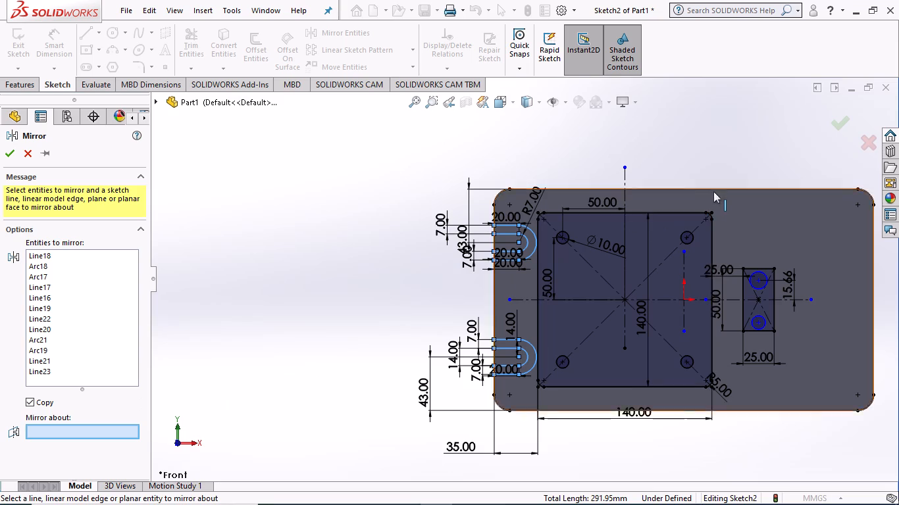
left_click(683, 262)
left_click(9, 156)
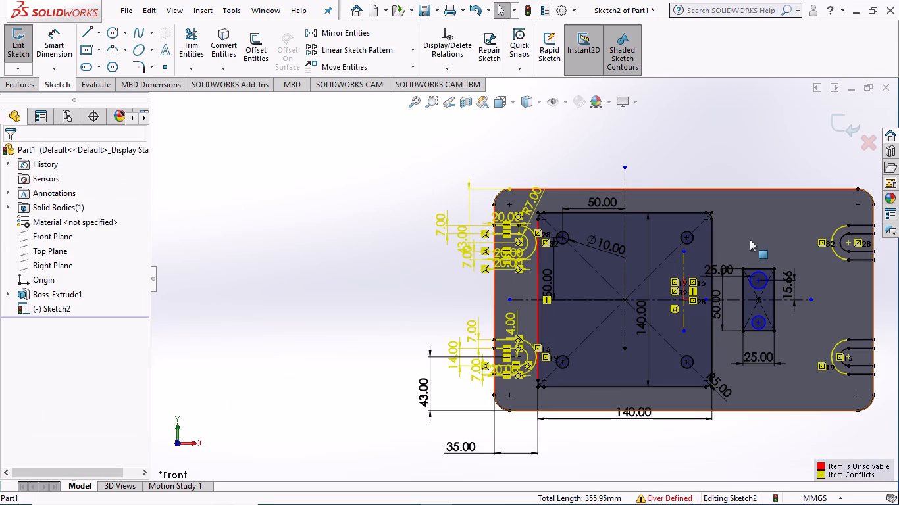
left_click(755, 206)
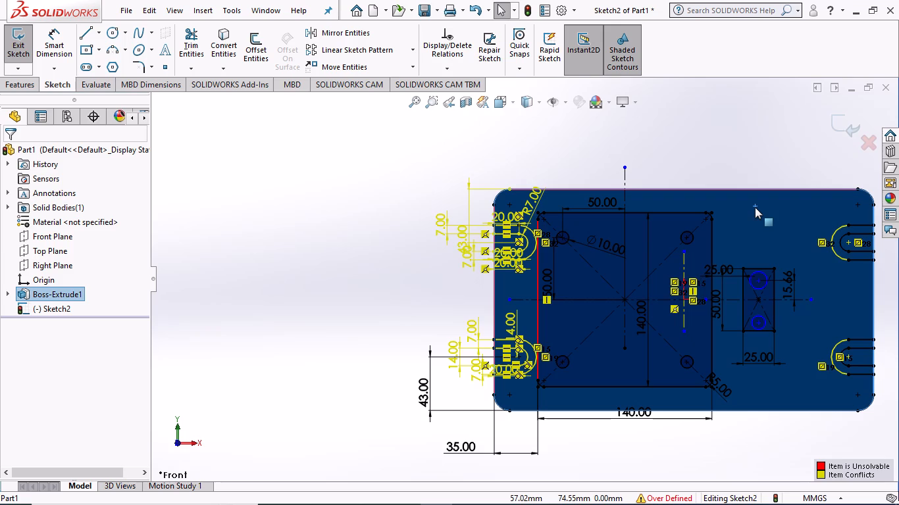
left_click(755, 207)
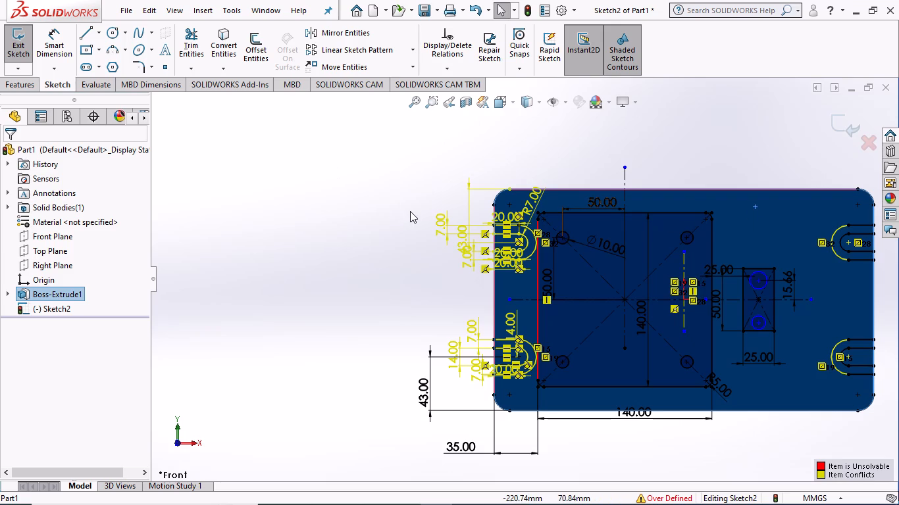
key("Escape")
key("grave")
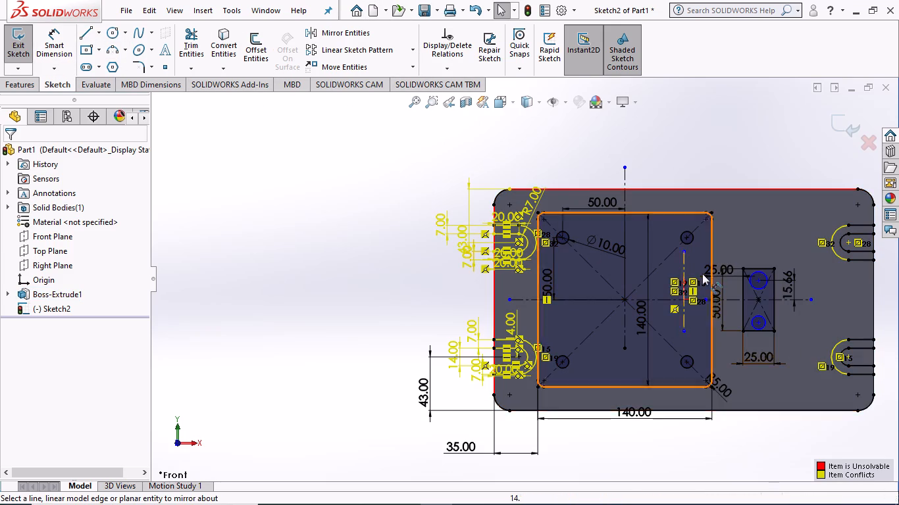
Delete the short vertical centerline through the origin.
scroll(702, 274, "down", 6)
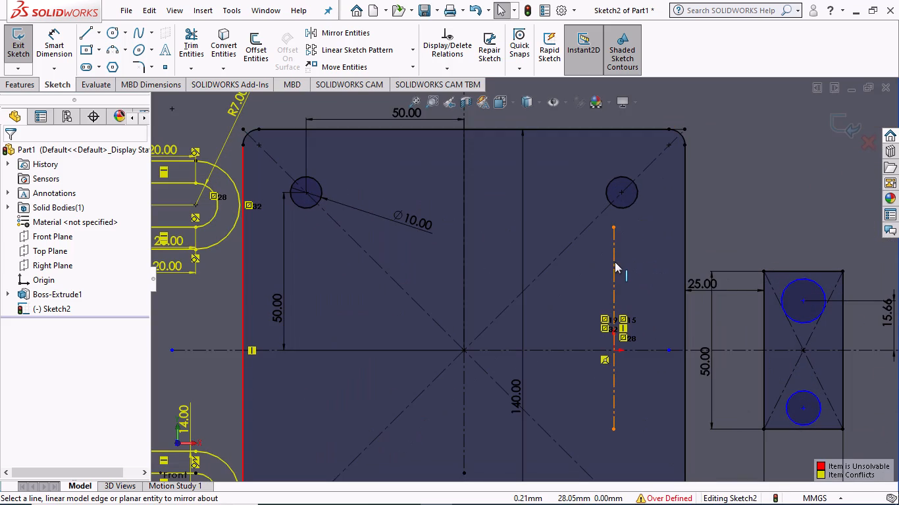
left_click(615, 262)
key("Delete")
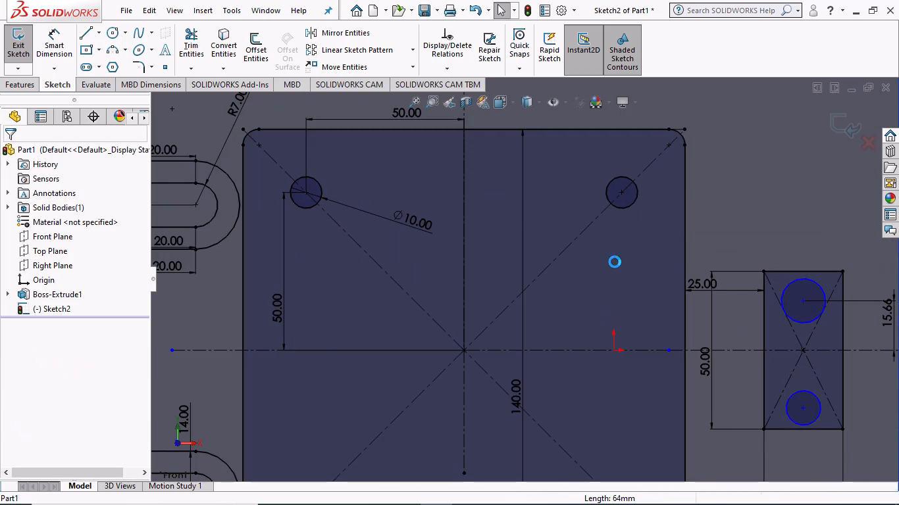
Dimension the length of the inner upper line of the upper slot on the plate's right edge.
scroll(575, 271, "up", 6)
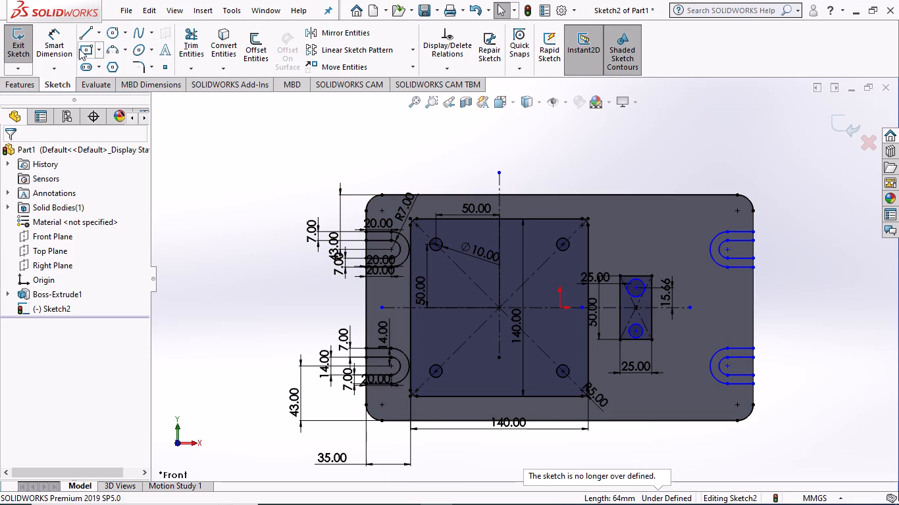
left_click(61, 45)
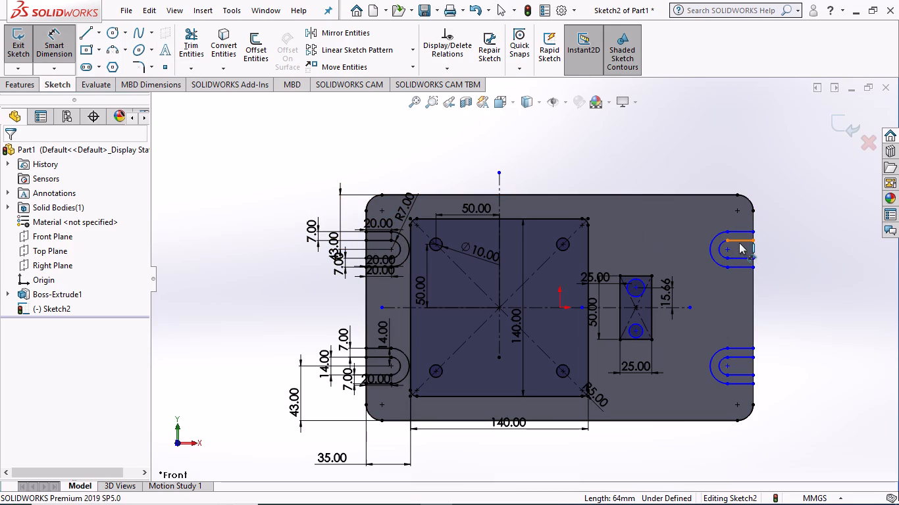
left_click(739, 241)
left_click(767, 219)
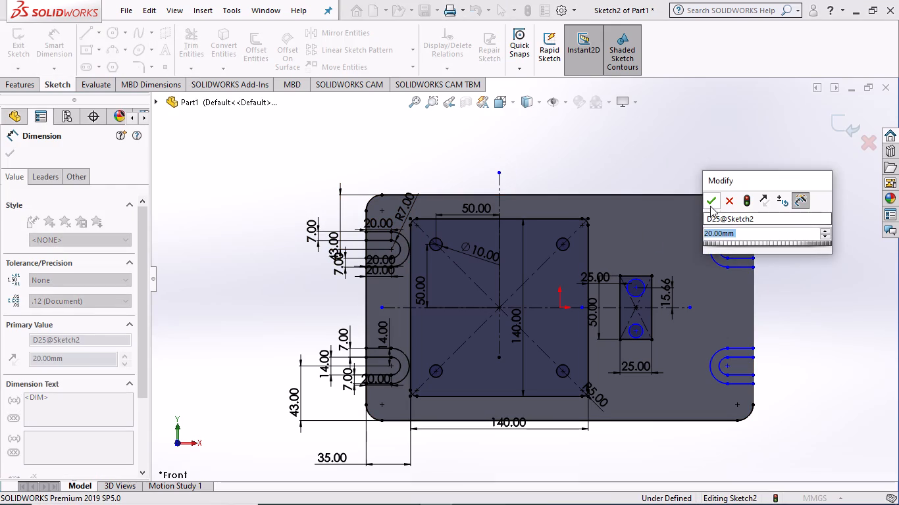
left_click(710, 202)
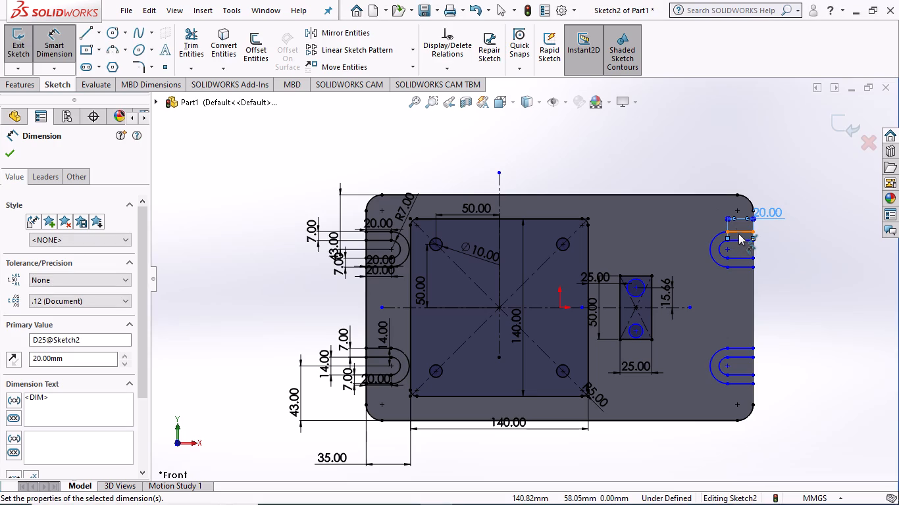
Dimension the length of the outer upper line of the same upper-right slot, placing the dimension beside the slot.
left_click(738, 233)
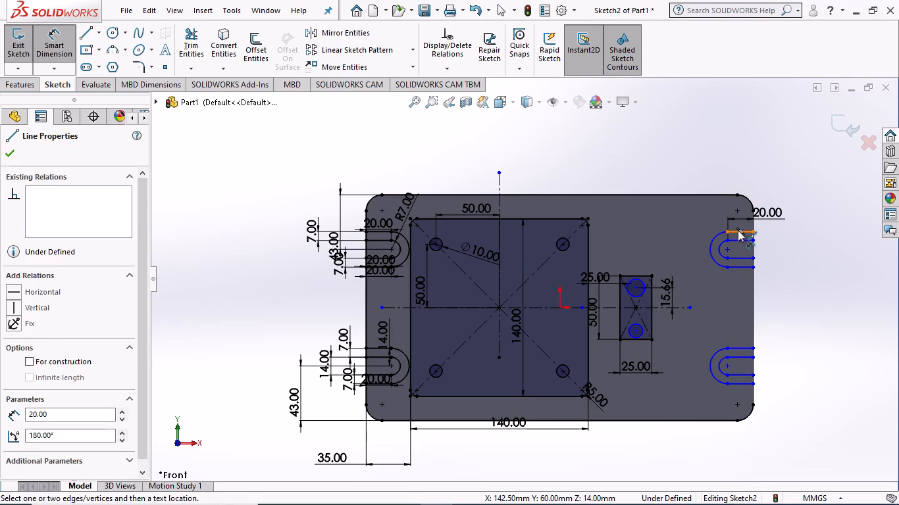
key("Escape")
left_click(738, 233)
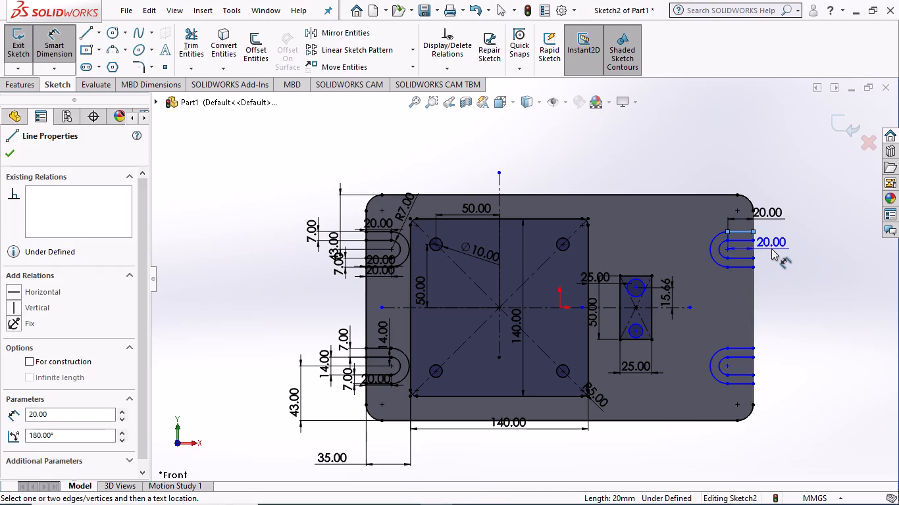
left_click(771, 249)
key("Escape")
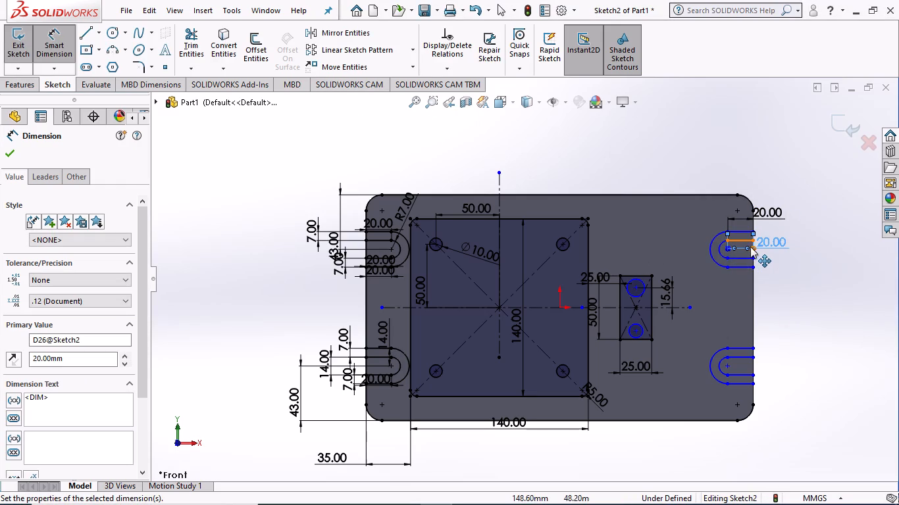
left_click(754, 247)
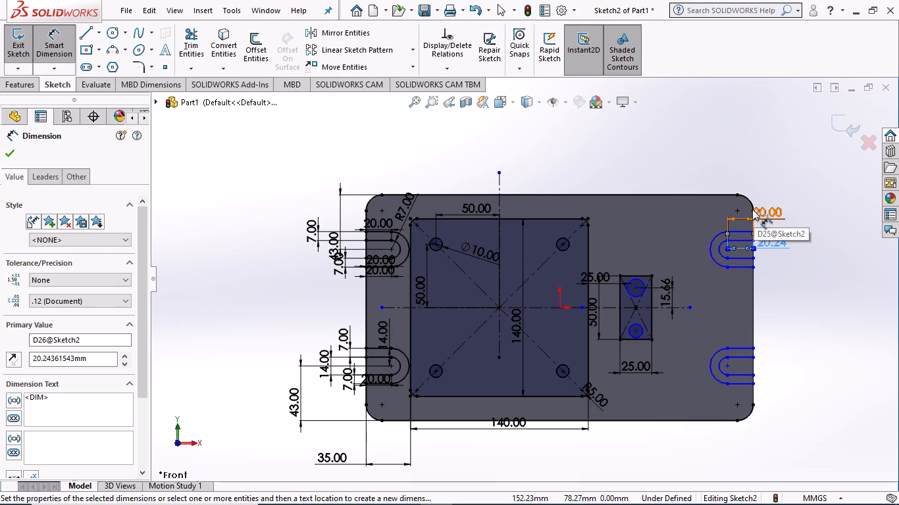
Add a vertical dimension from the lower end of the plate's upper-right corner arc to the upper-right slot's arc center.
scroll(756, 204, "down", 6)
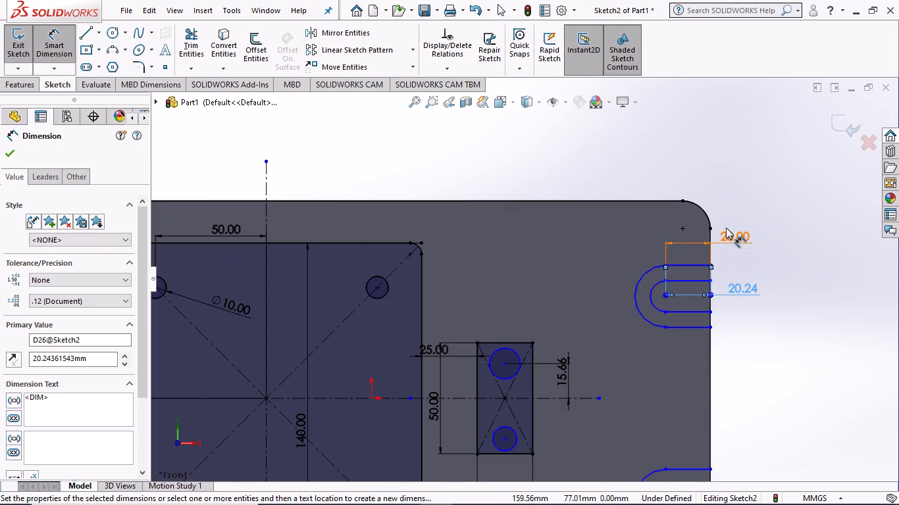
left_click(708, 229)
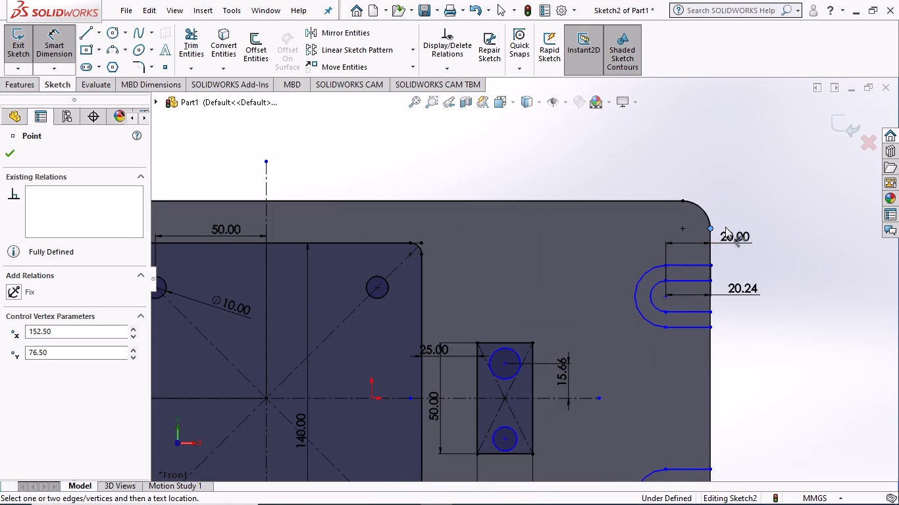
left_click(710, 229)
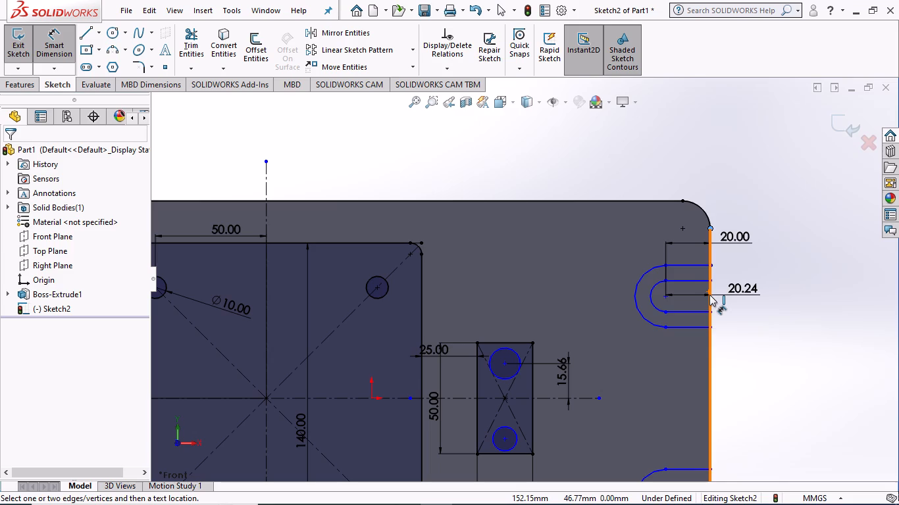
left_click(665, 293)
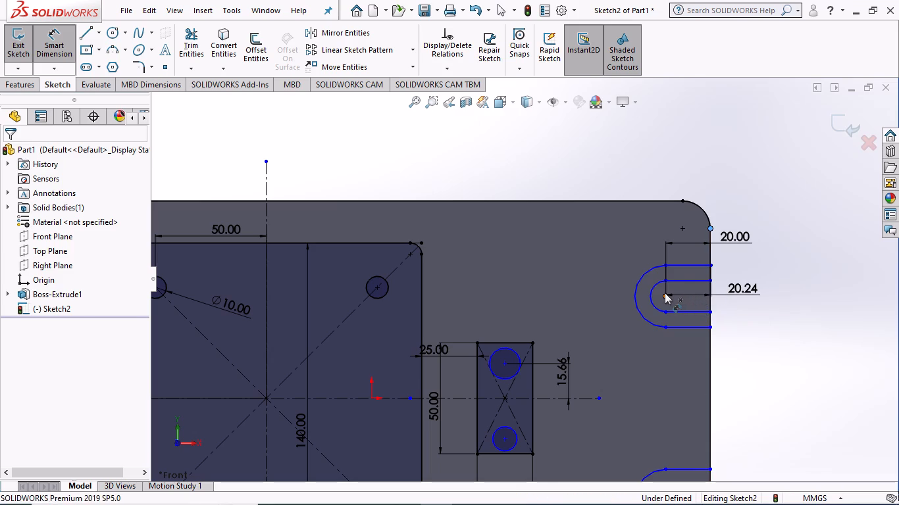
left_click(796, 265)
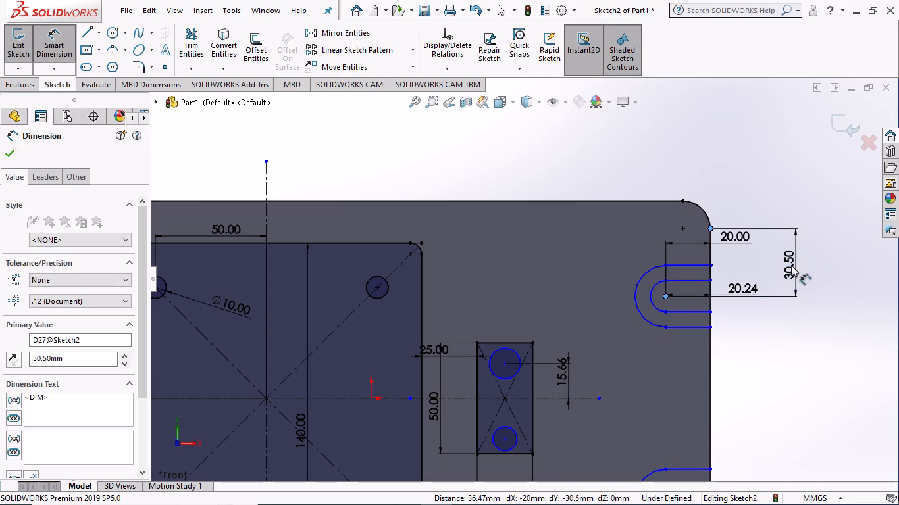
left_click(740, 249)
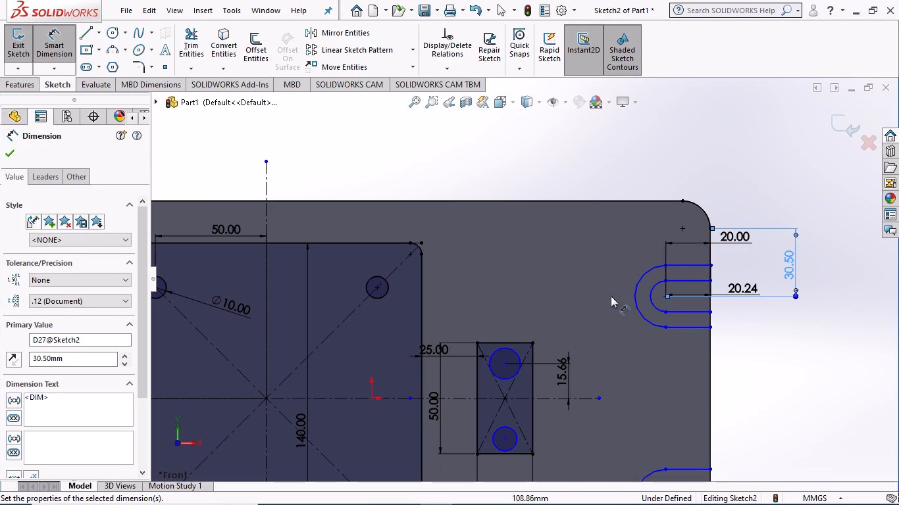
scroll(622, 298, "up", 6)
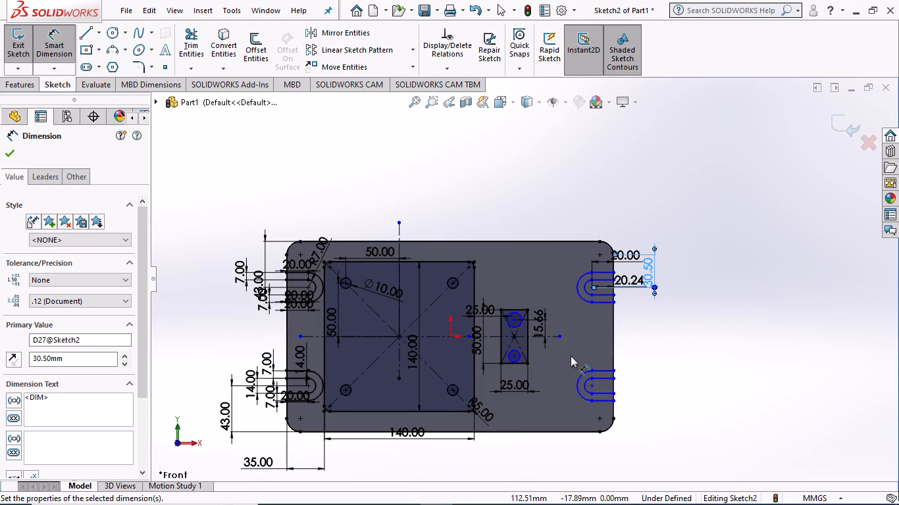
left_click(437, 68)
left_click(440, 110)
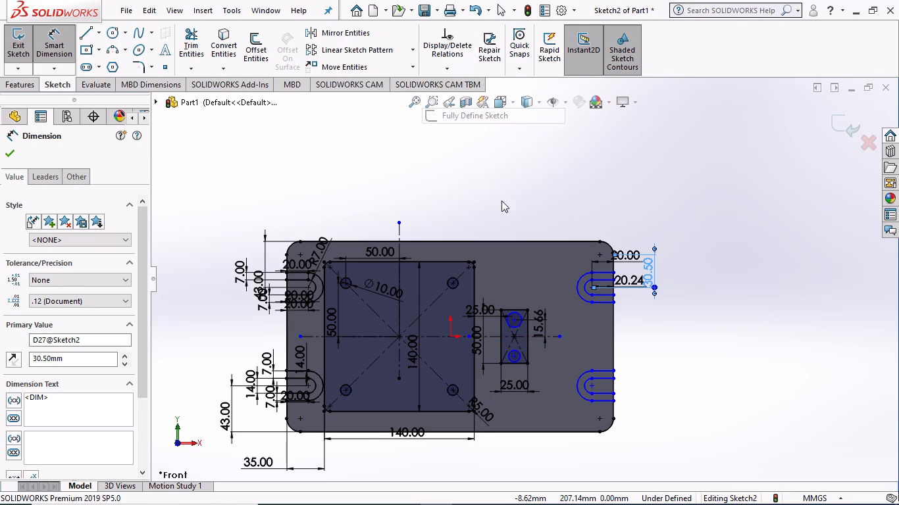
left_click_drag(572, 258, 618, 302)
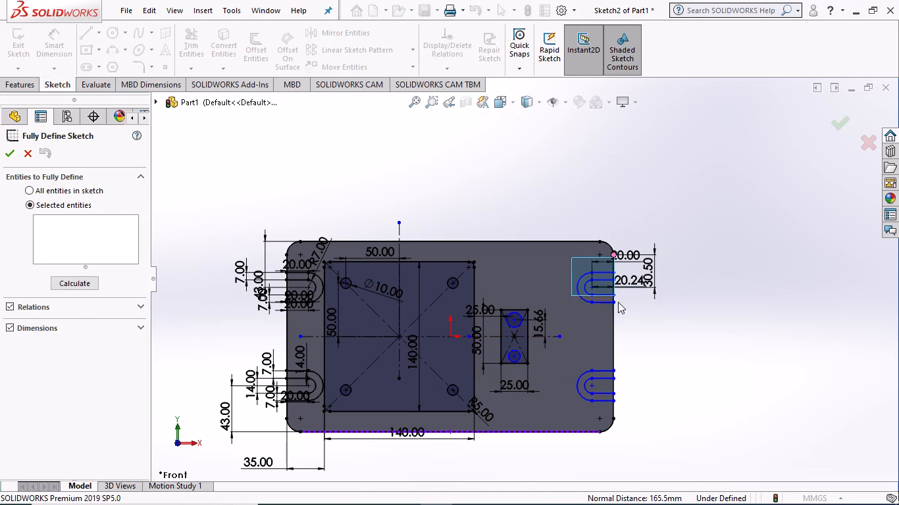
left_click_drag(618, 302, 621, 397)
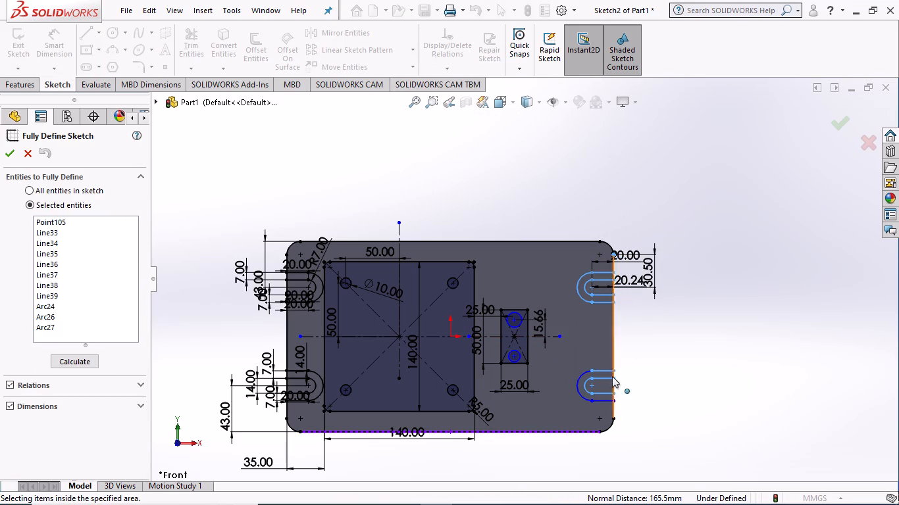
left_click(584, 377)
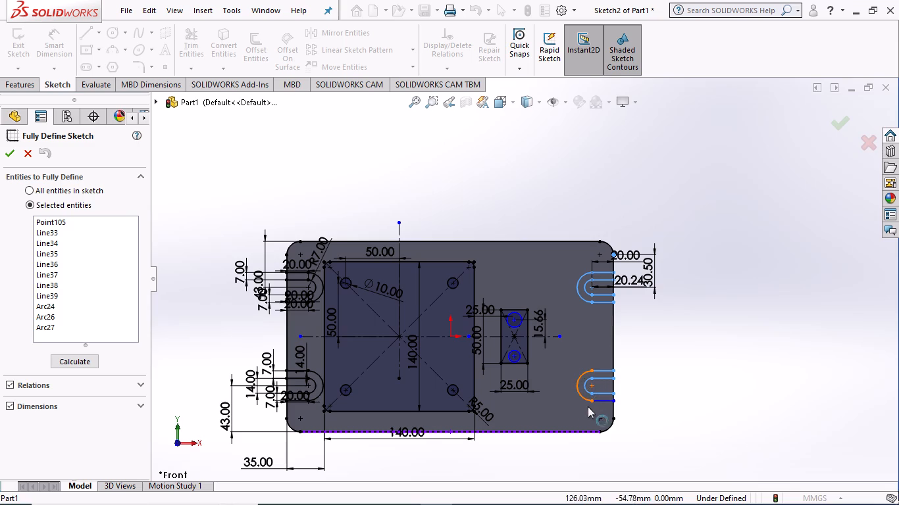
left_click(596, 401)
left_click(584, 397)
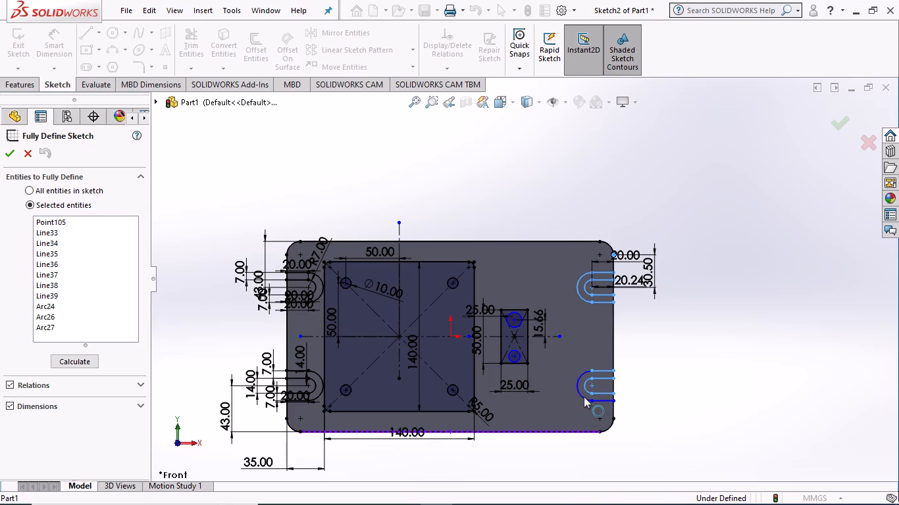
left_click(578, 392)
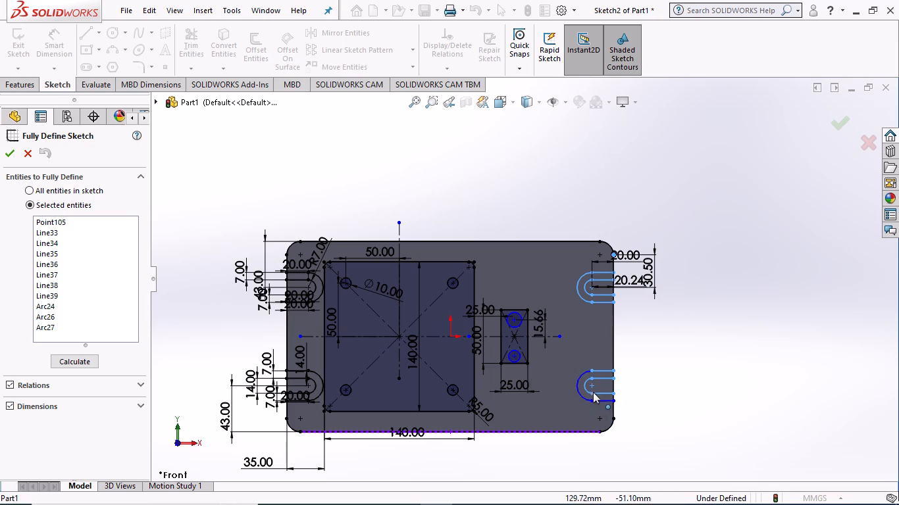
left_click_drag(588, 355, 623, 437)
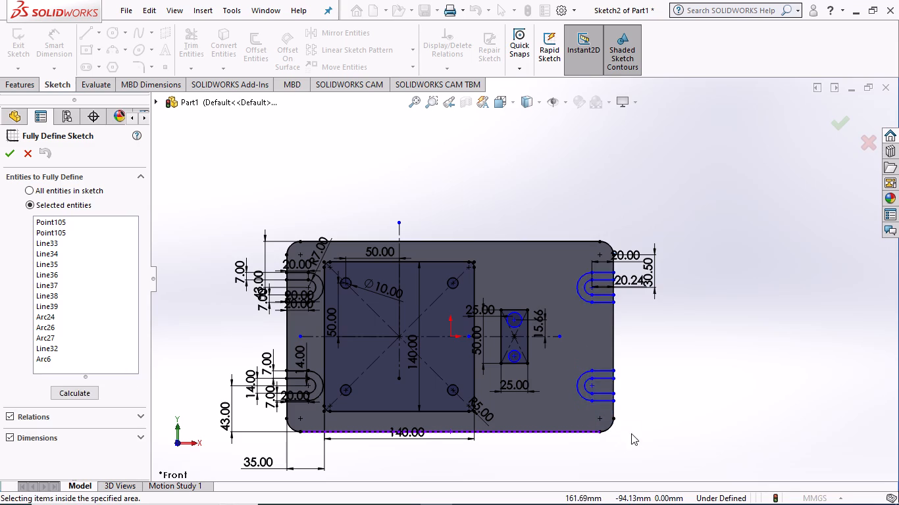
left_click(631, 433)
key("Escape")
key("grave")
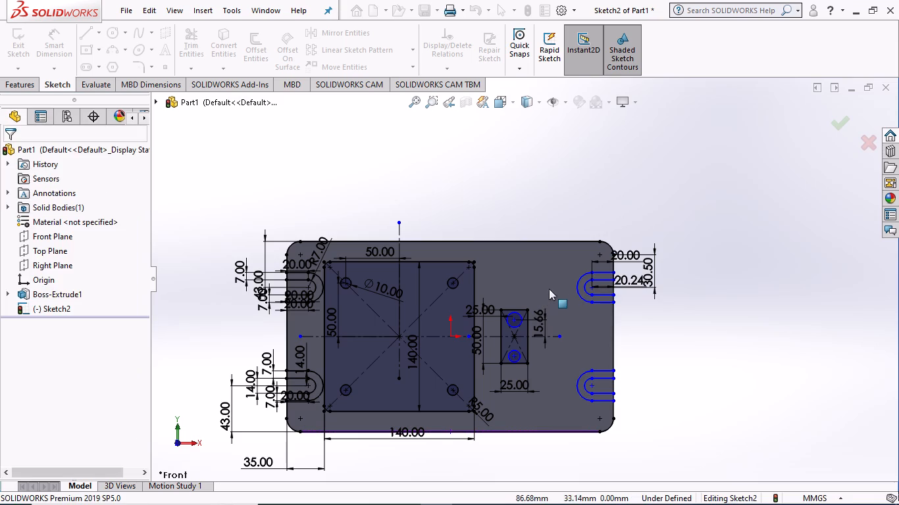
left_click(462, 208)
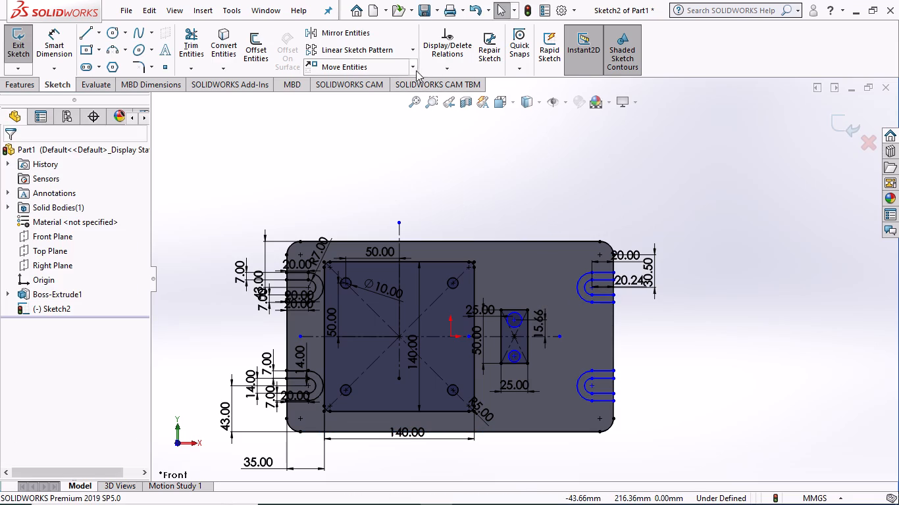
Run Fully Define Sketch on all lines and arcs of both right-edge slots, calculating relations and dimensions.
left_click(441, 66)
left_click(461, 121)
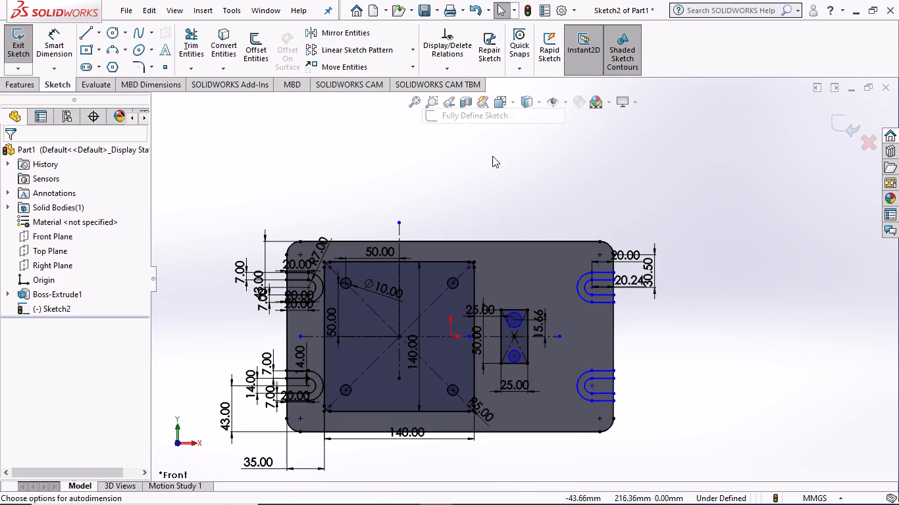
left_click_drag(557, 252, 628, 399)
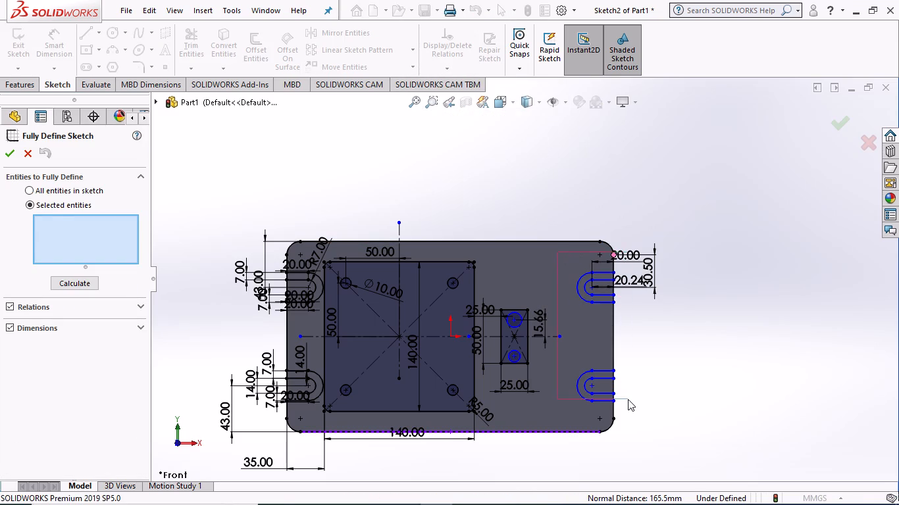
left_click_drag(628, 399, 629, 414)
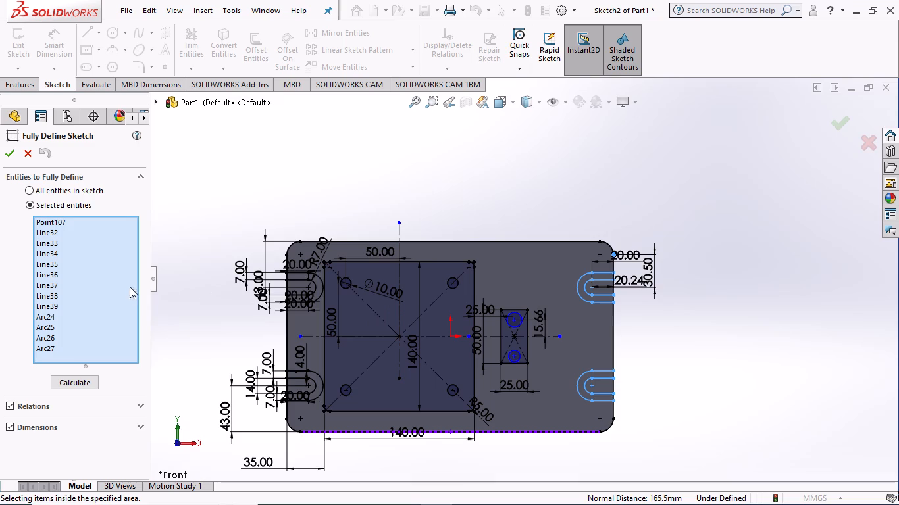
left_click(73, 385)
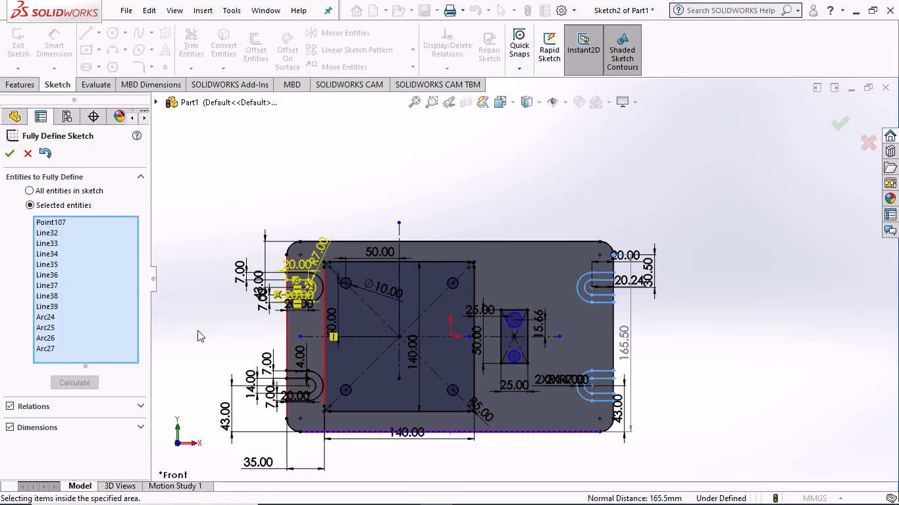
left_click(5, 152)
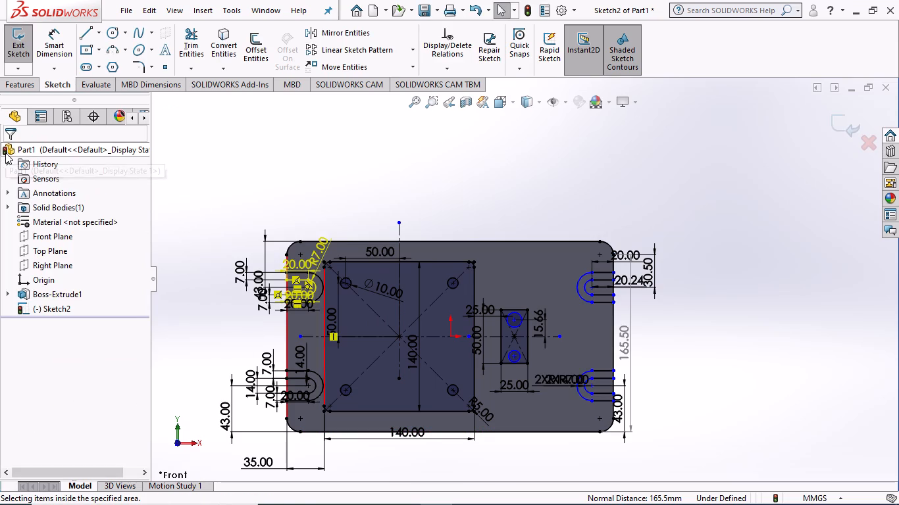
Delete the coincident relation between the upper-left slot's inner lower line and the plate's left edge.
scroll(365, 287, "down", 4)
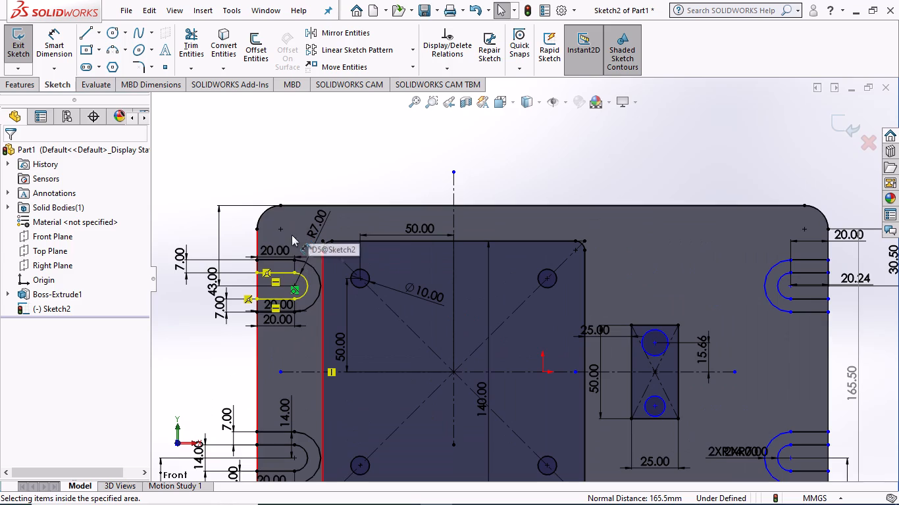
scroll(272, 272, "down", 3)
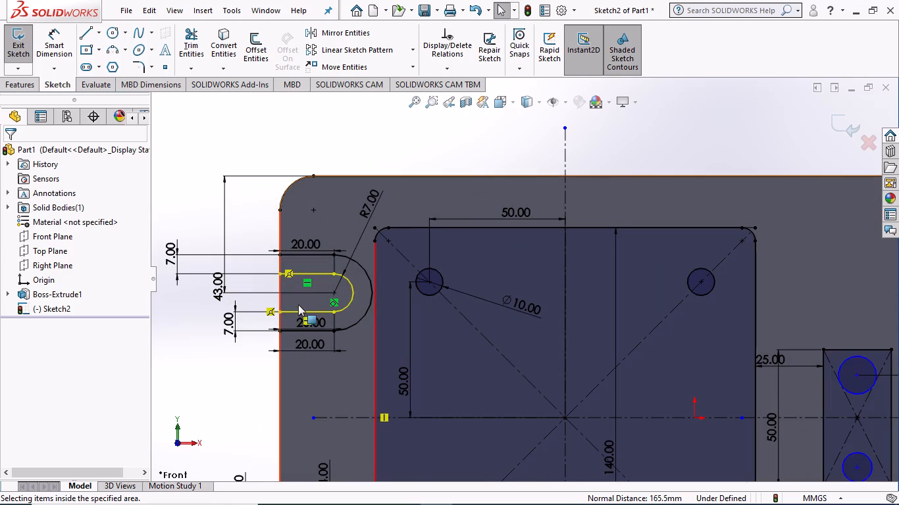
left_click(270, 312)
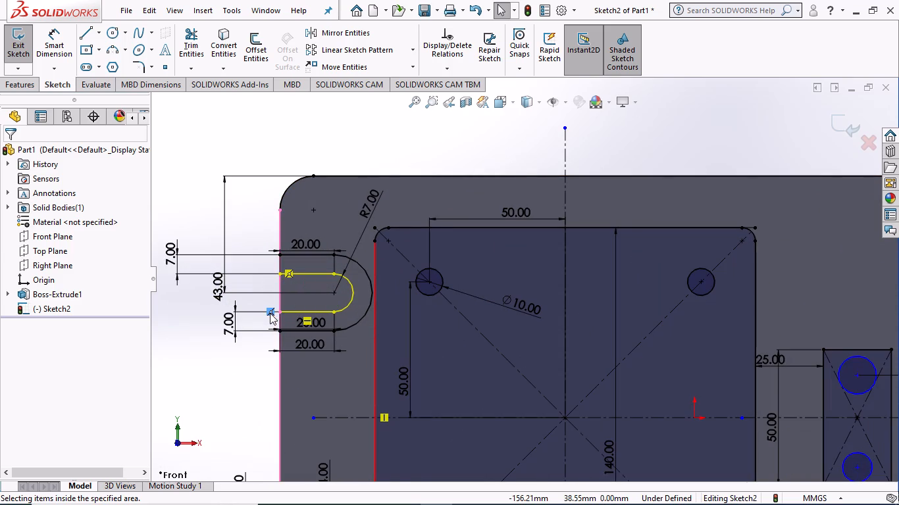
key("Delete")
key("BackSpace")
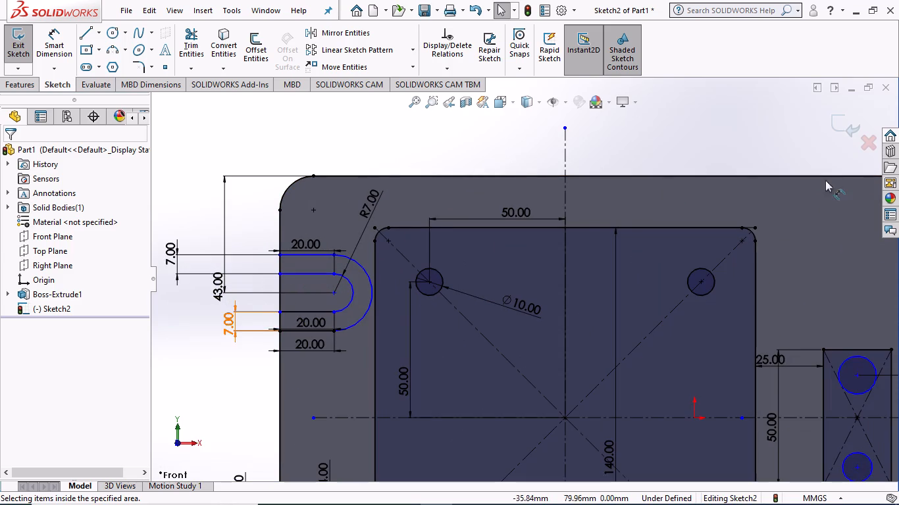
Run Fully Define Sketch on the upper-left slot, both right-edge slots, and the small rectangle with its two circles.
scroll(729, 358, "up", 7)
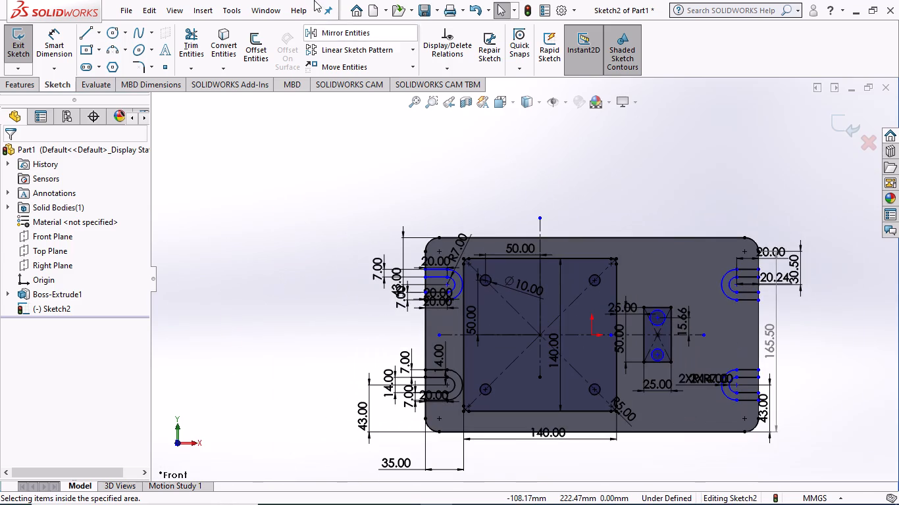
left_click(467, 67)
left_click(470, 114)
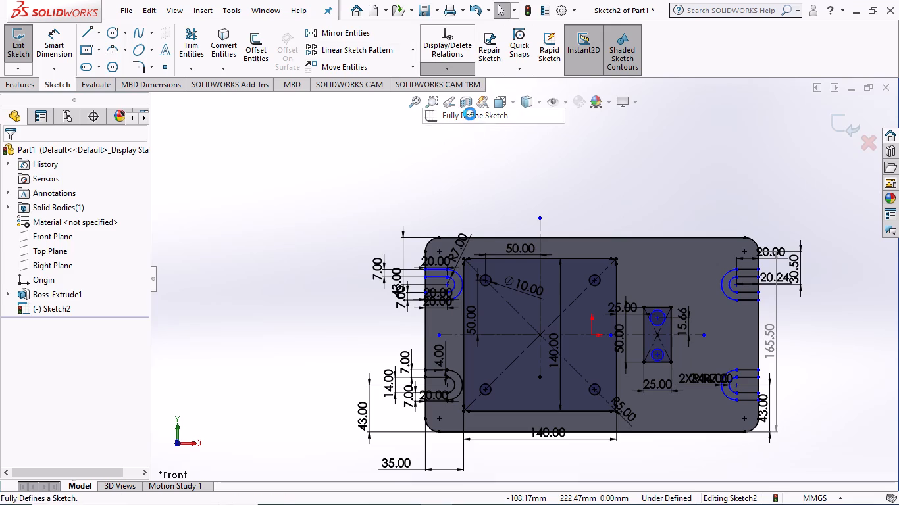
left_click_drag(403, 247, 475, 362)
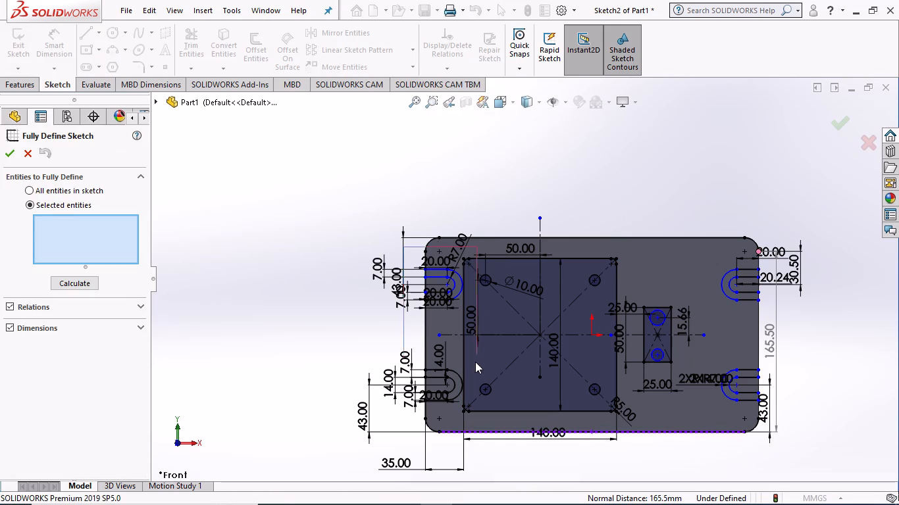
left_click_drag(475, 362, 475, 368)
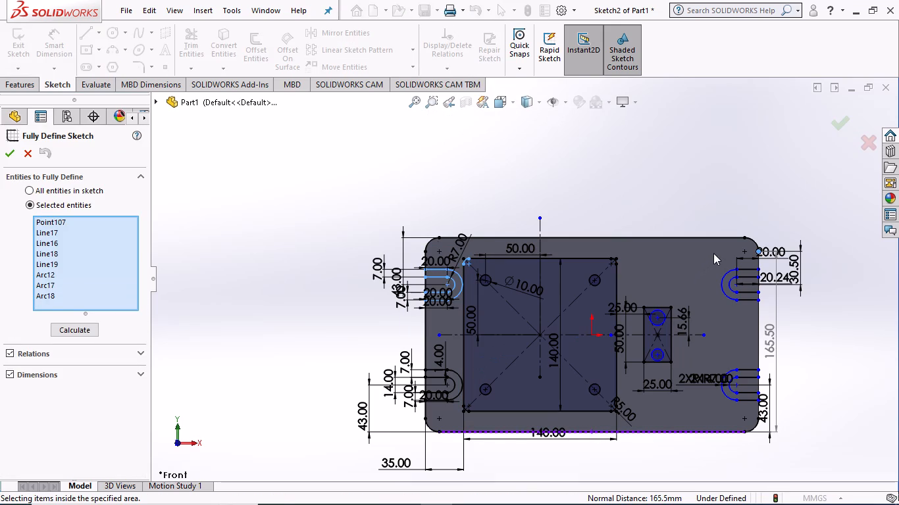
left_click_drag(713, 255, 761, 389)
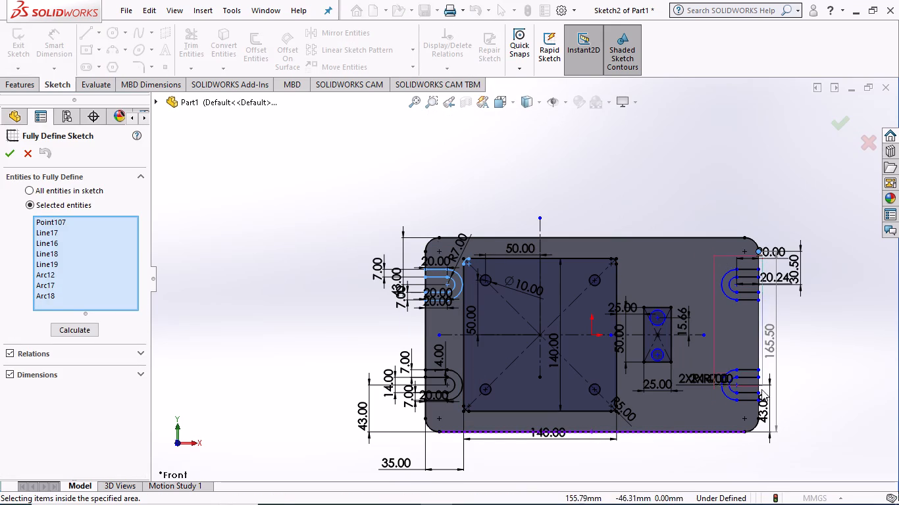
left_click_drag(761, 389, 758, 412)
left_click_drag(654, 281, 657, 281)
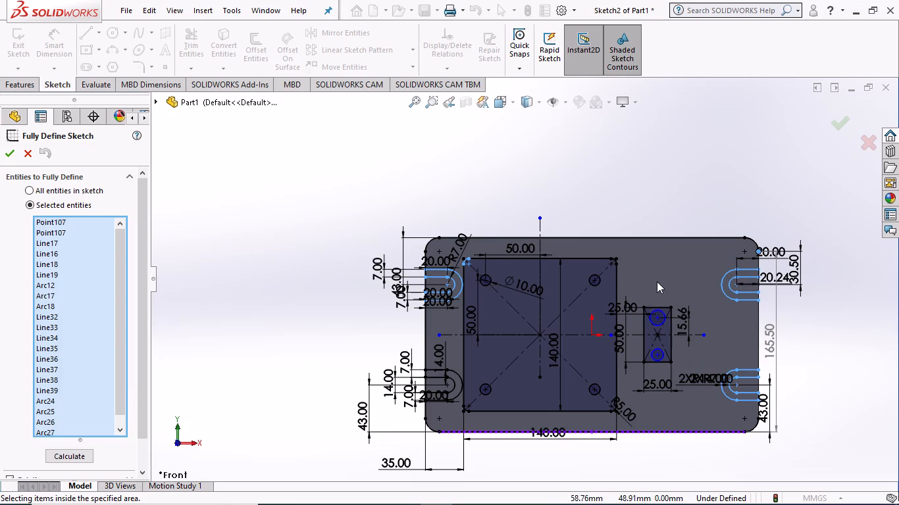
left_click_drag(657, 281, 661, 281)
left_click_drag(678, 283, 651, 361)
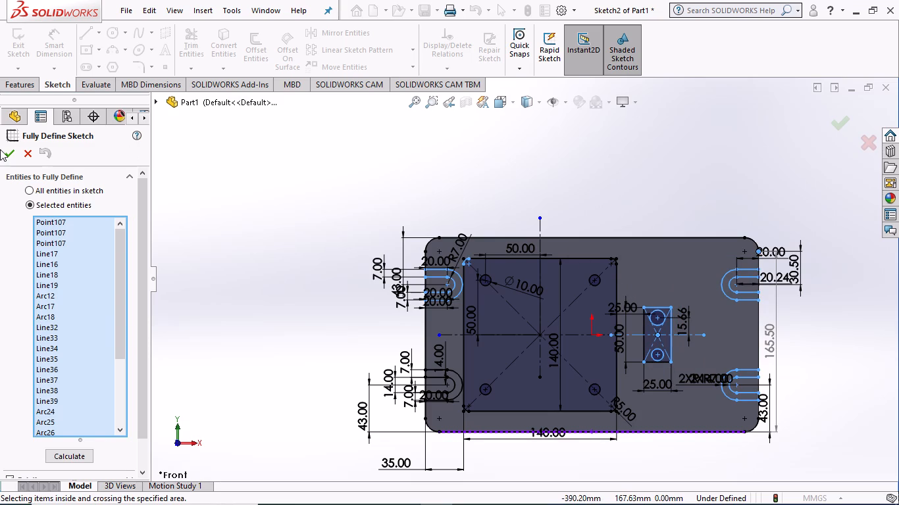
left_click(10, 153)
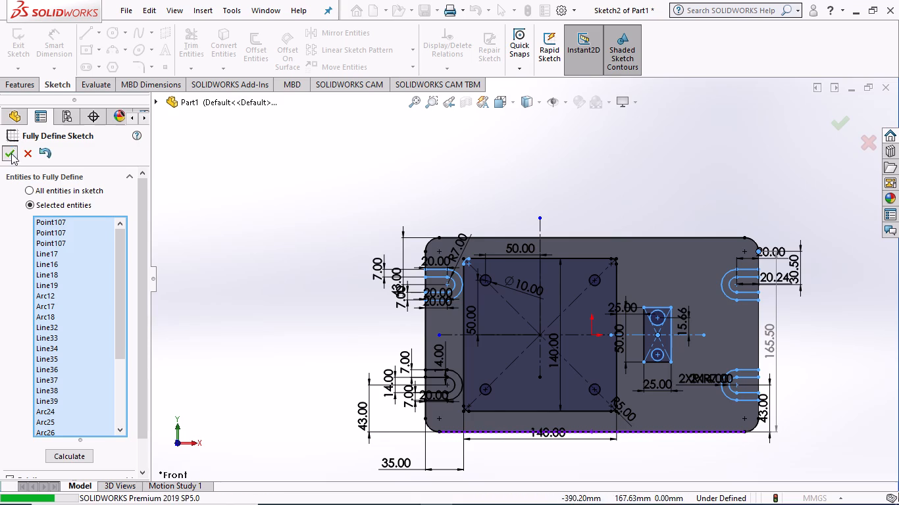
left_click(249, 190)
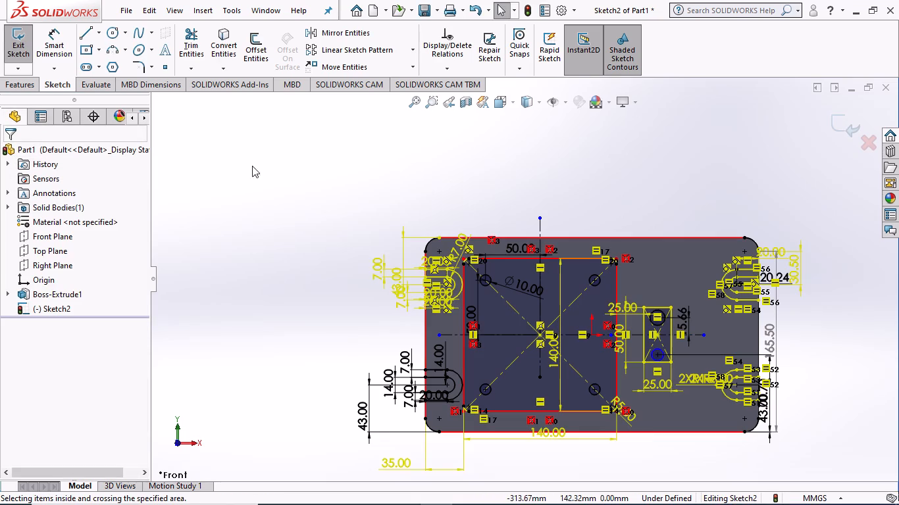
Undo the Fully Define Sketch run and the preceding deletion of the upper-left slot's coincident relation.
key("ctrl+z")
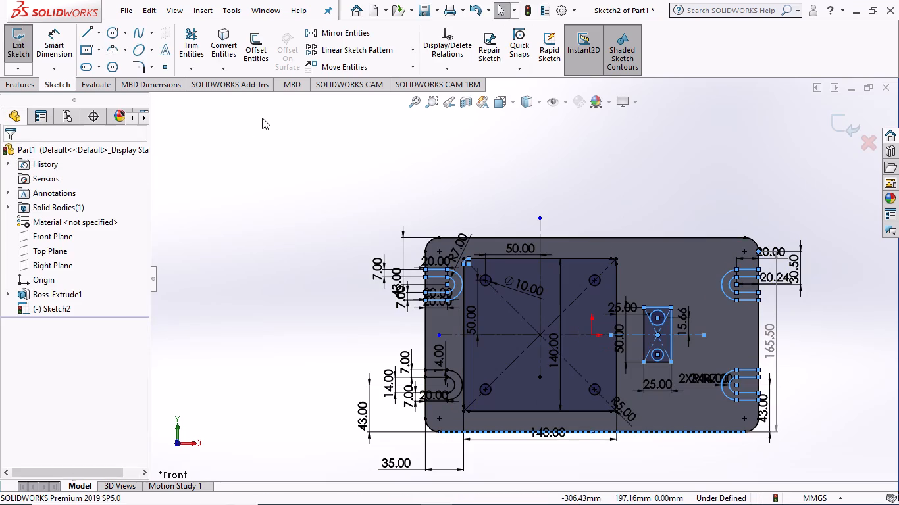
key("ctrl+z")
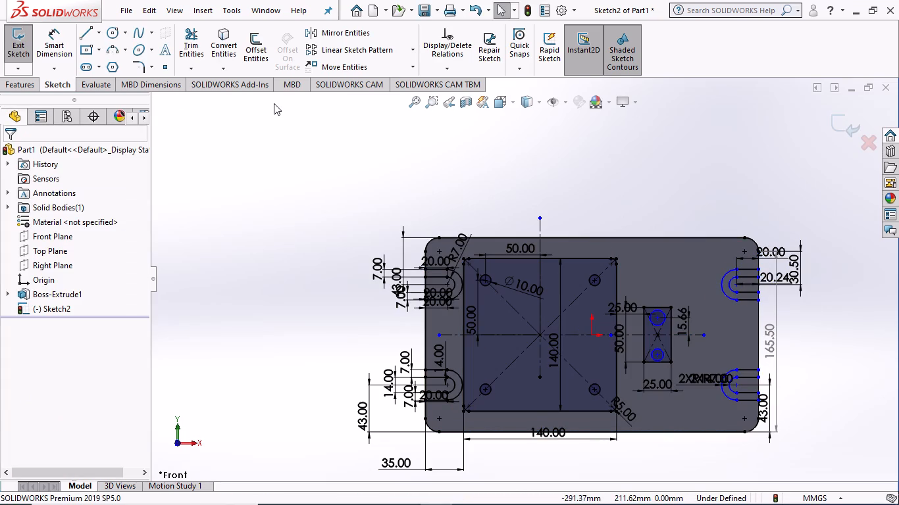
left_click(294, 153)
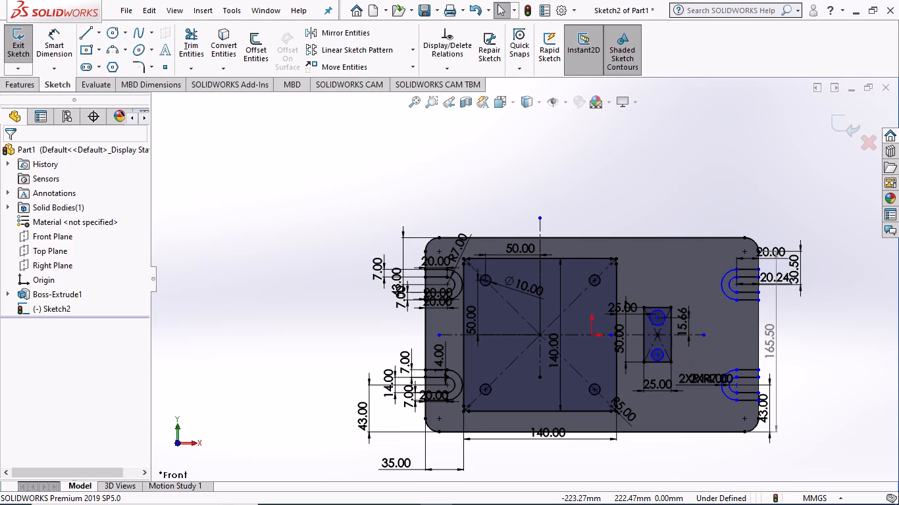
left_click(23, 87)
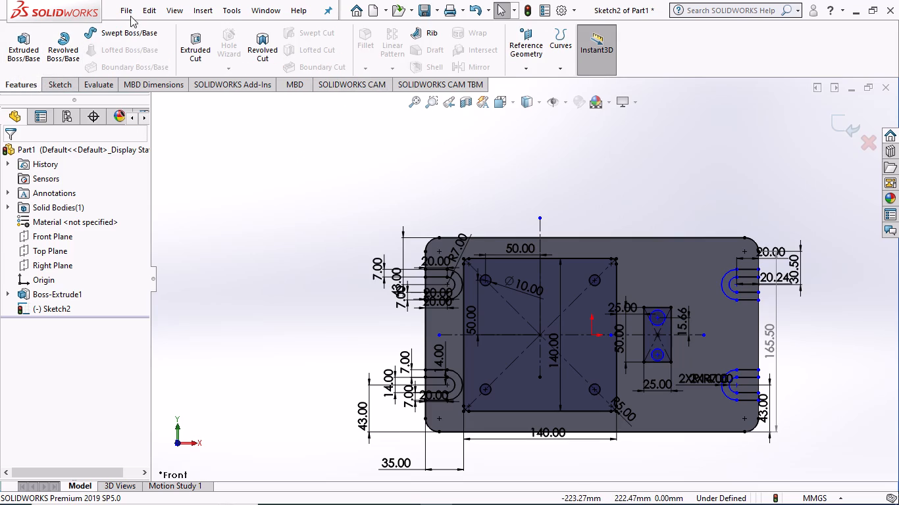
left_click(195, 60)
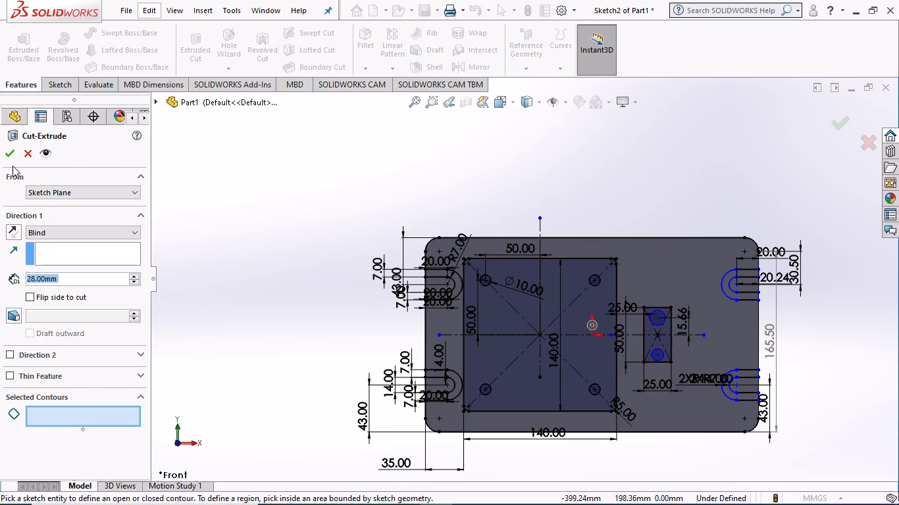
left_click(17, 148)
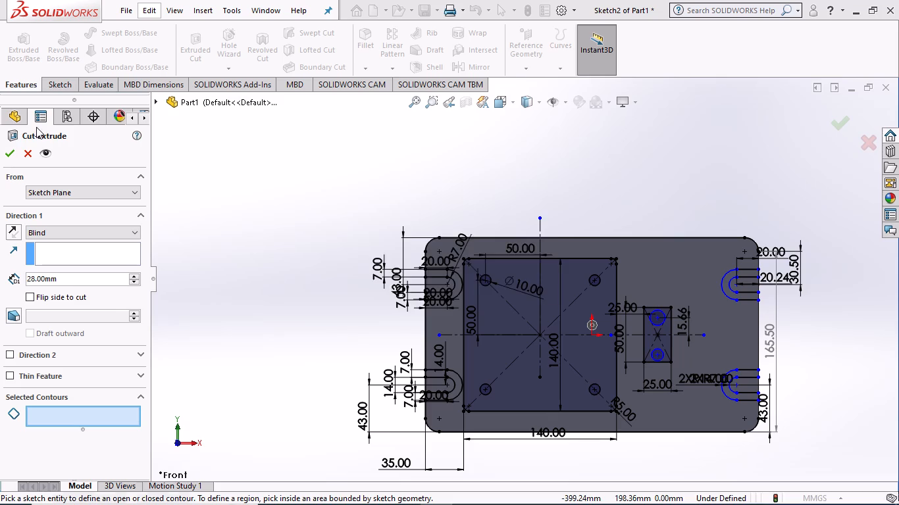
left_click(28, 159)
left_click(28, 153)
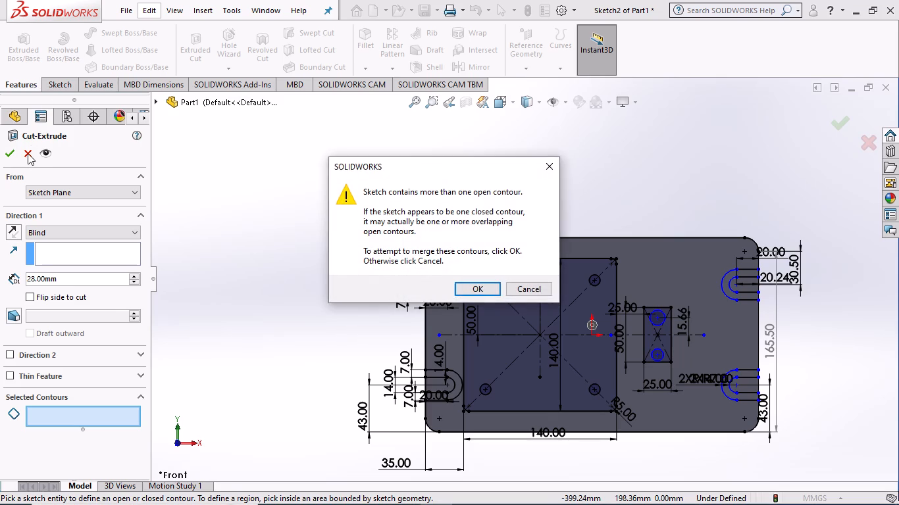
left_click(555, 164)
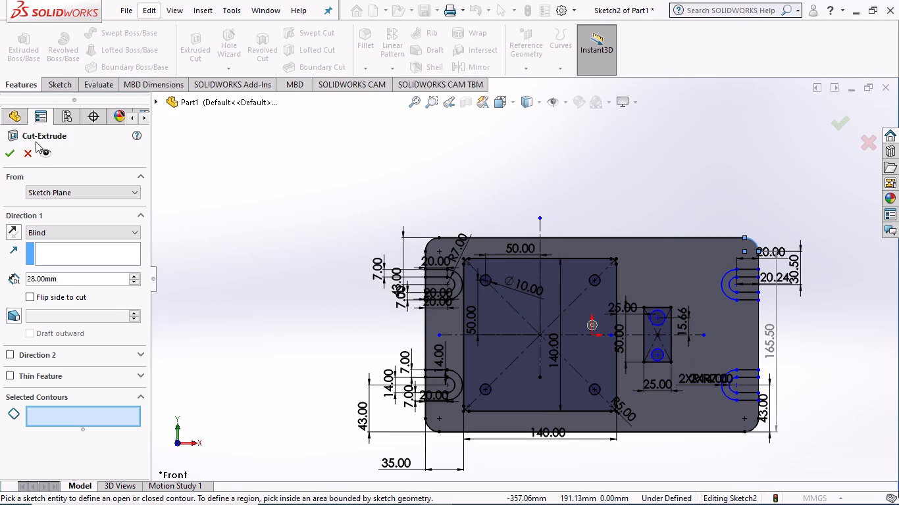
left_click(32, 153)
Start an Extruded Boss and pick the upper-right slot's outer contour and the U-shaped region between its two outlines.
left_click(30, 37)
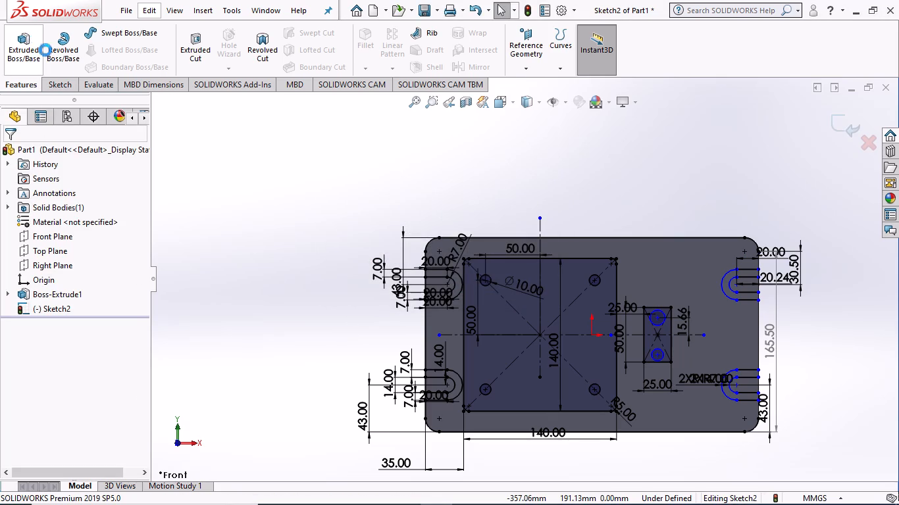
left_click(725, 289)
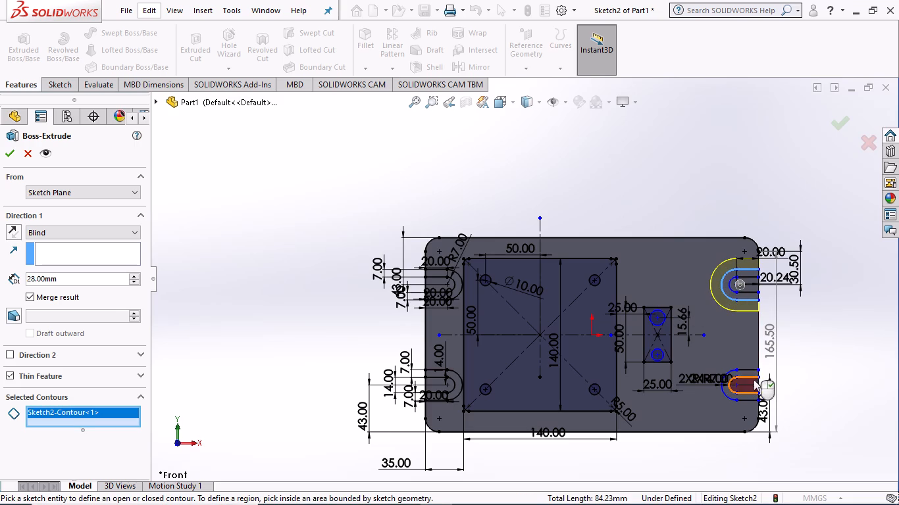
scroll(700, 259, "down", 5)
scroll(797, 314, "down", 3)
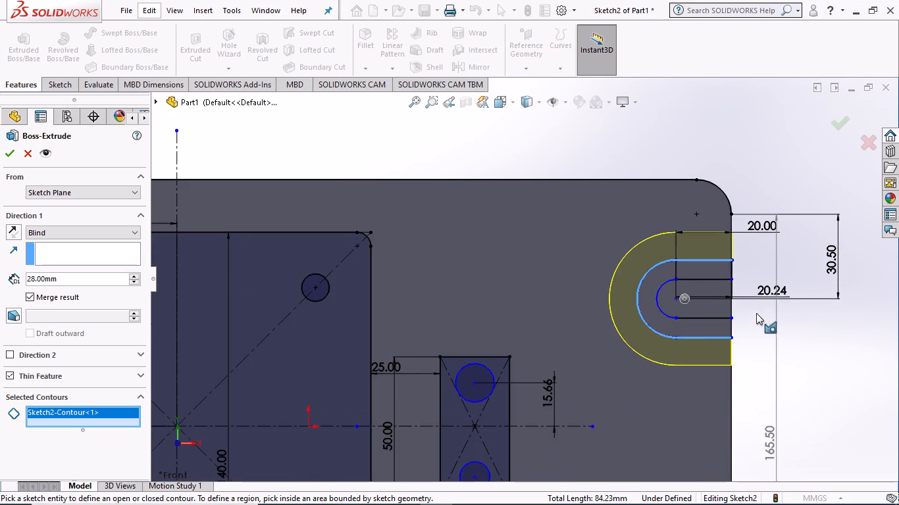
middle_click_drag(535, 293, 550, 267)
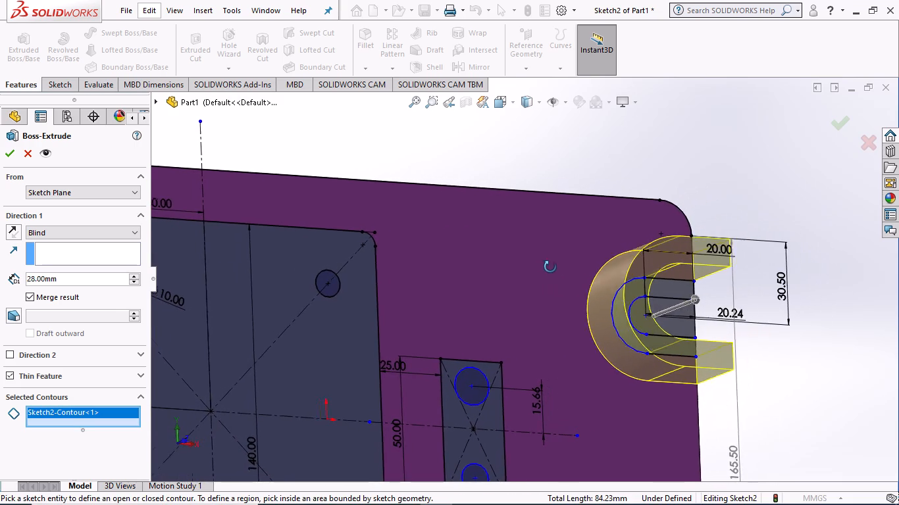
middle_click_drag(550, 267, 538, 278)
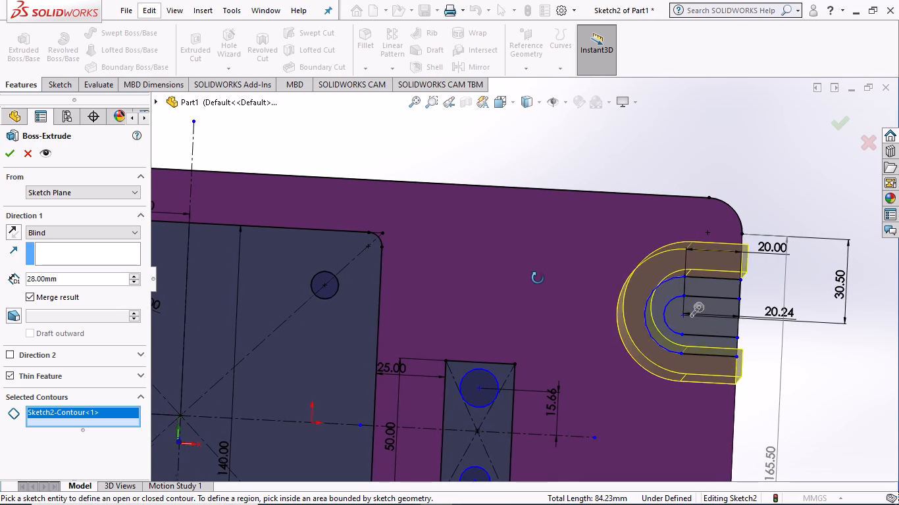
middle_click_drag(538, 278, 538, 283)
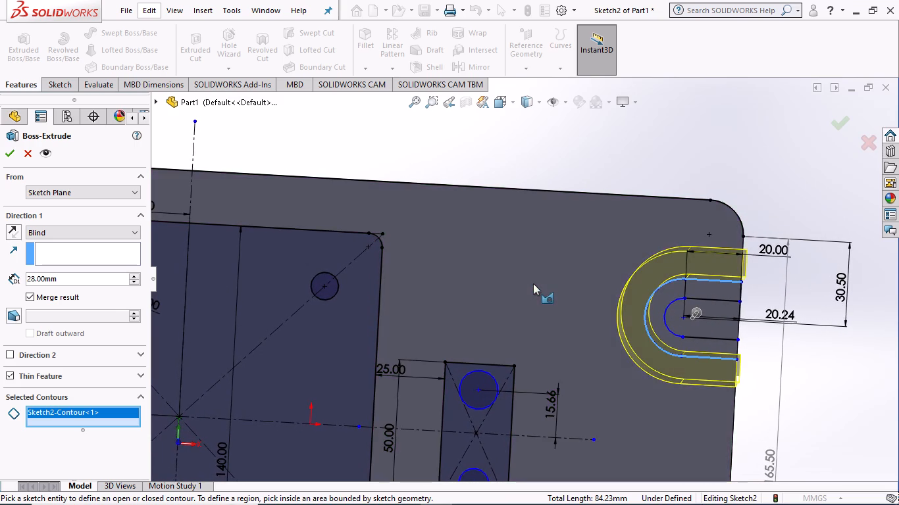
scroll(532, 283, "up", 1)
middle_click_drag(550, 265, 544, 272)
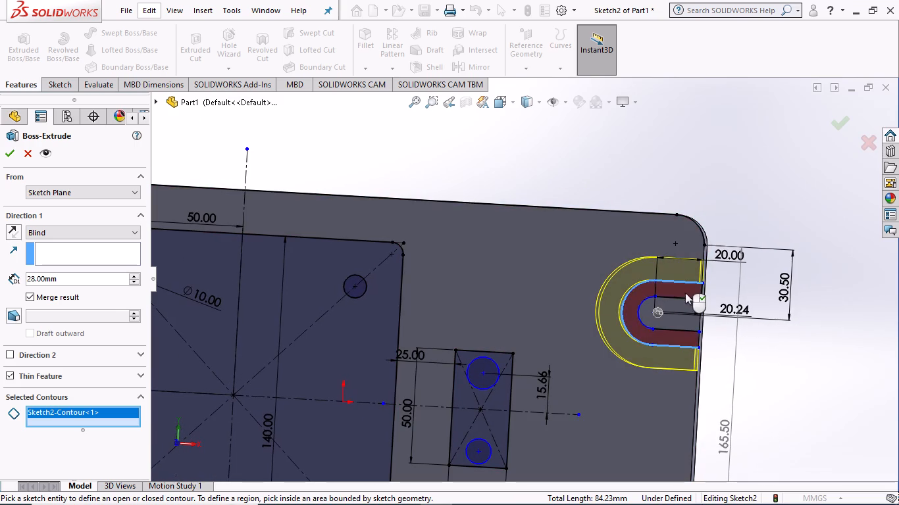
left_click(657, 288)
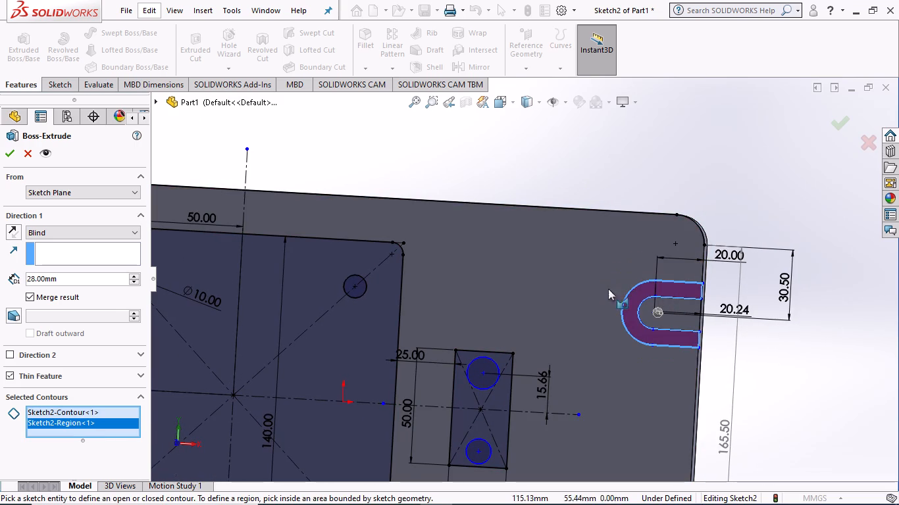
Add the U-shaped regions of the lower-right, upper-left and lower-left slots to the Boss-Extrude contours.
middle_click_drag(557, 274, 589, 253)
scroll(557, 274, "up", 1)
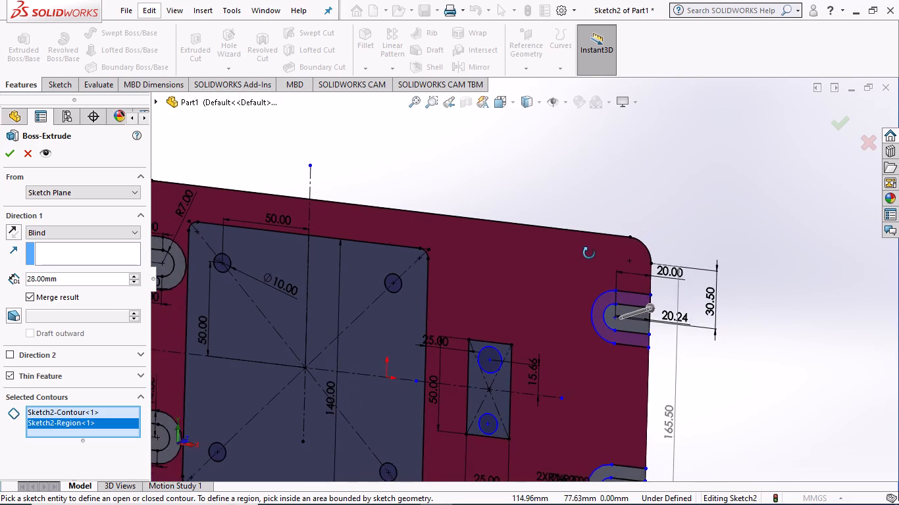
middle_click_drag(589, 253, 572, 268)
scroll(573, 307, "up", 4)
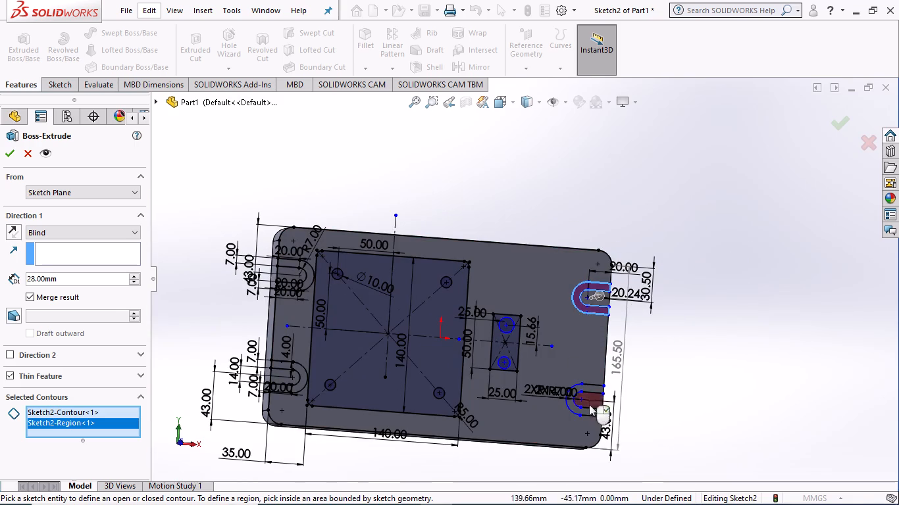
scroll(584, 410, "down", 5)
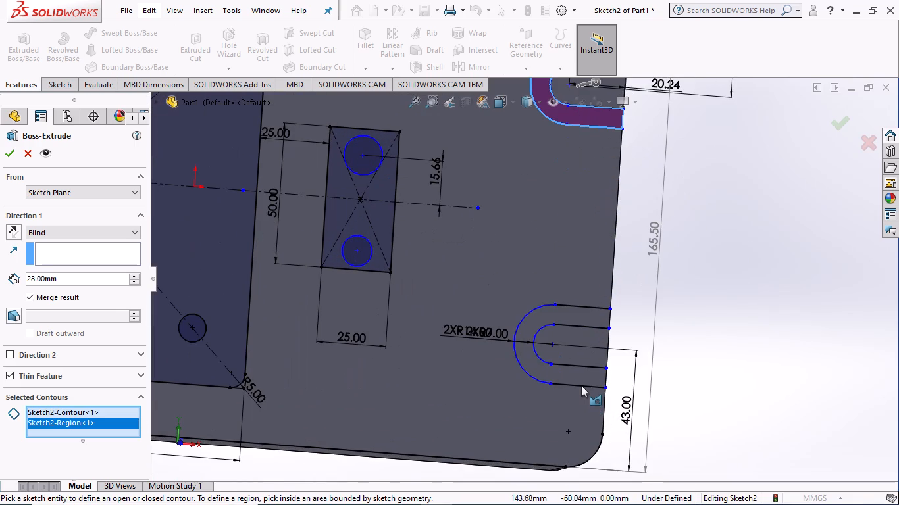
left_click(586, 374)
scroll(344, 240, "up", 2)
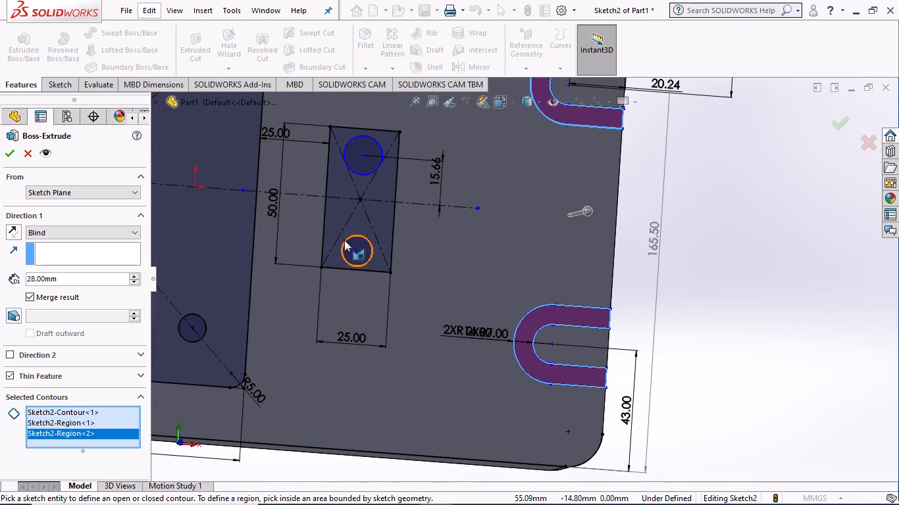
scroll(344, 240, "up", 5)
scroll(259, 193, "up", 3)
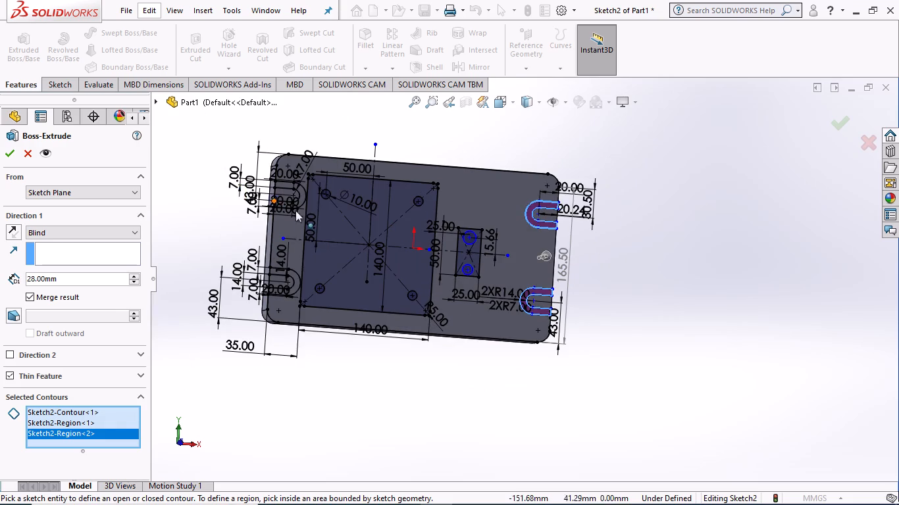
scroll(313, 222, "down", 7)
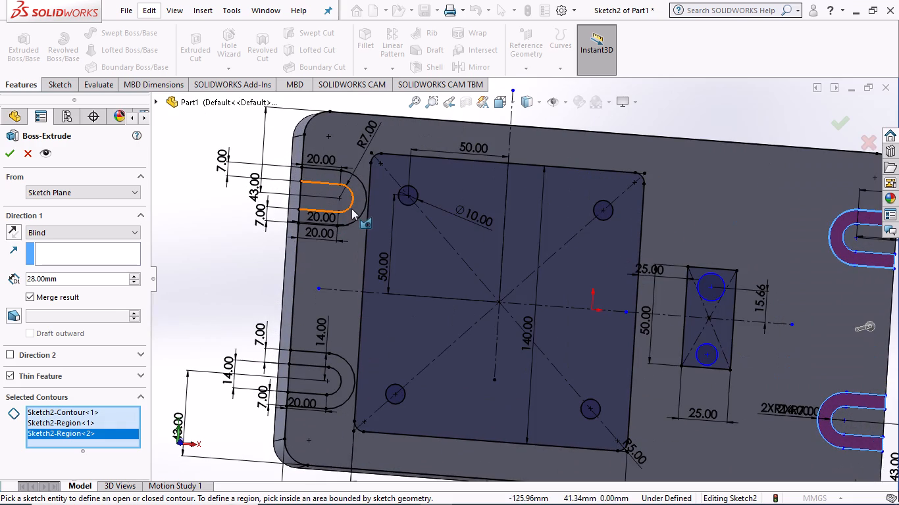
left_click(357, 201)
left_click(346, 380)
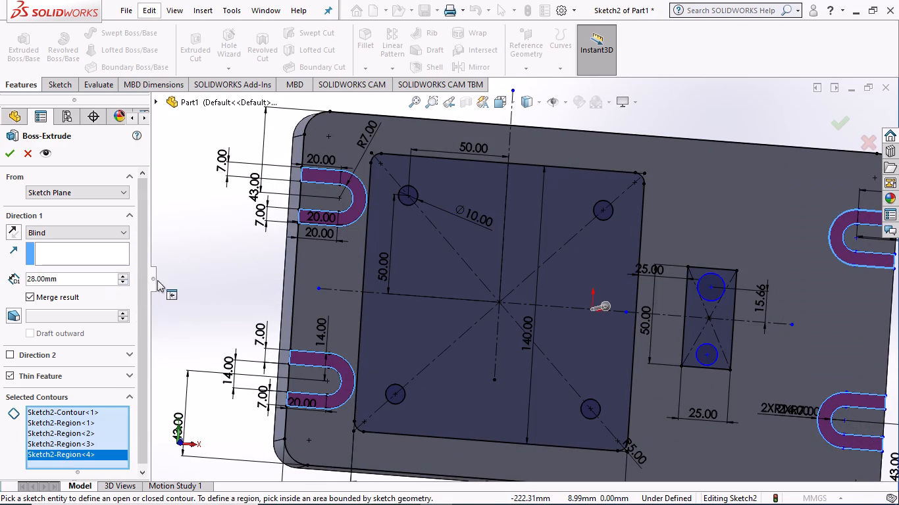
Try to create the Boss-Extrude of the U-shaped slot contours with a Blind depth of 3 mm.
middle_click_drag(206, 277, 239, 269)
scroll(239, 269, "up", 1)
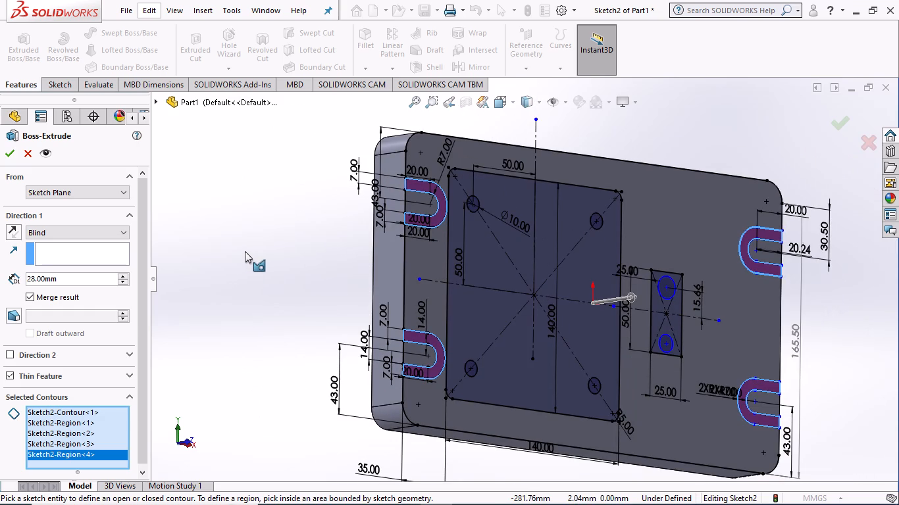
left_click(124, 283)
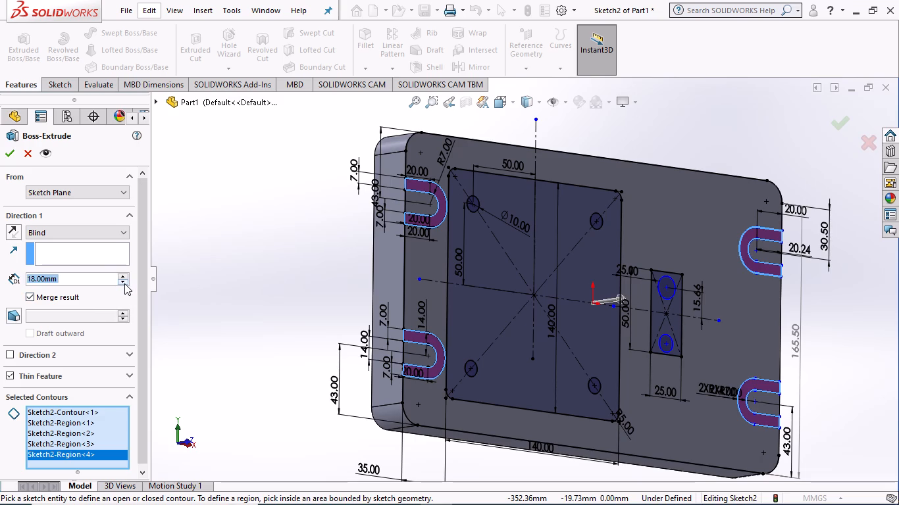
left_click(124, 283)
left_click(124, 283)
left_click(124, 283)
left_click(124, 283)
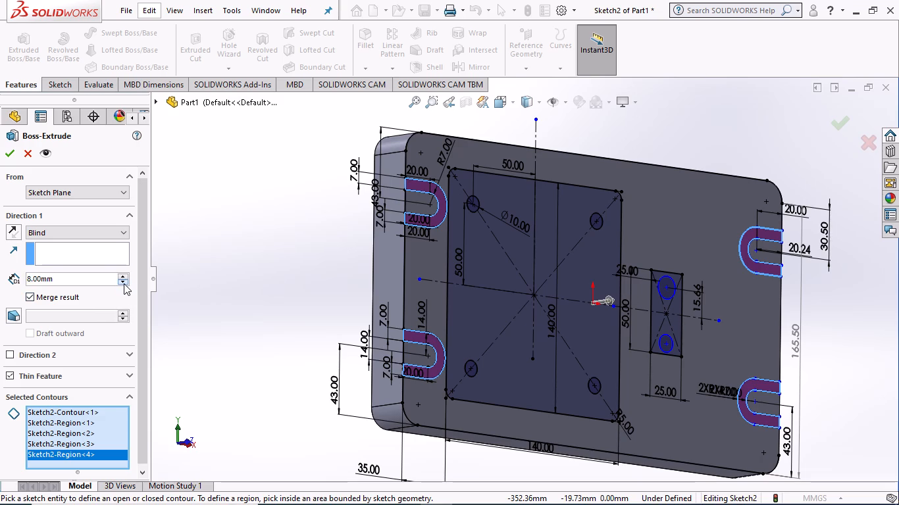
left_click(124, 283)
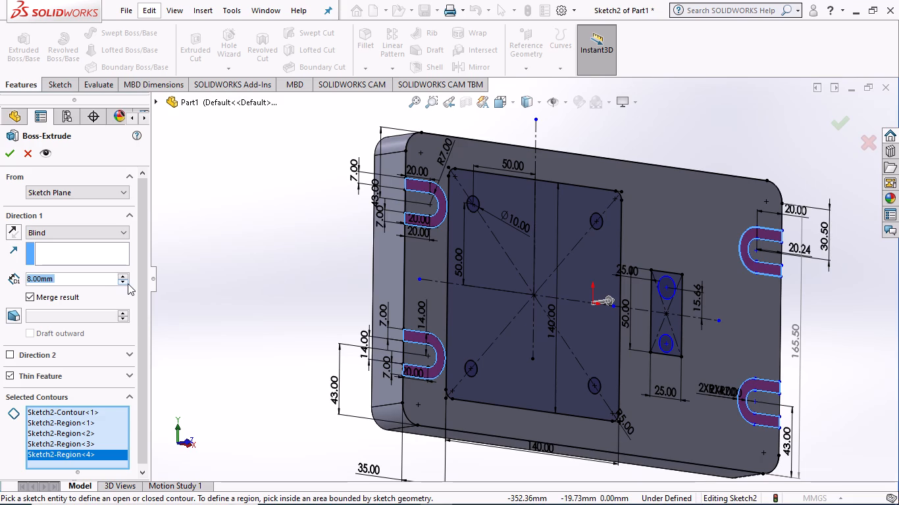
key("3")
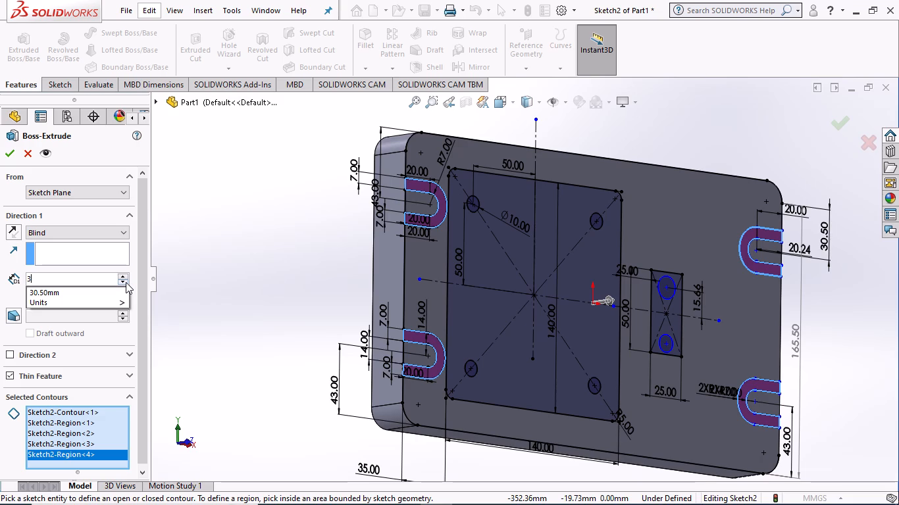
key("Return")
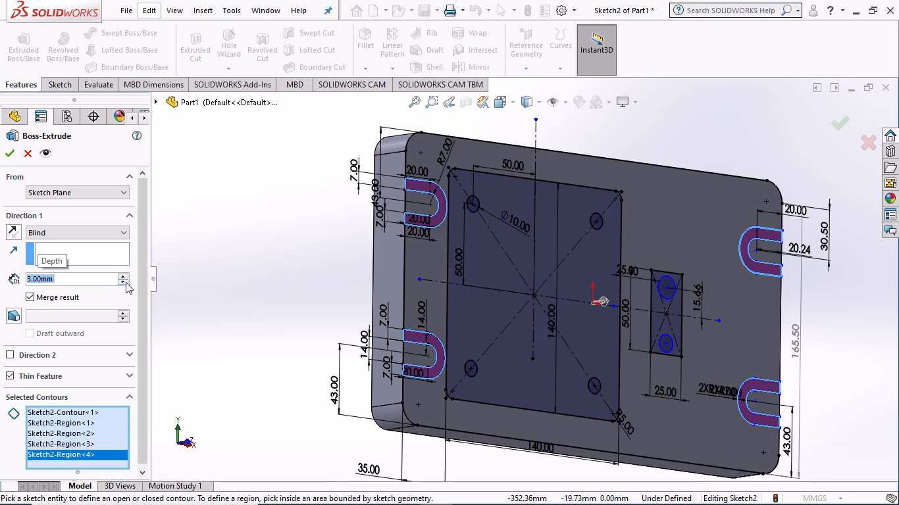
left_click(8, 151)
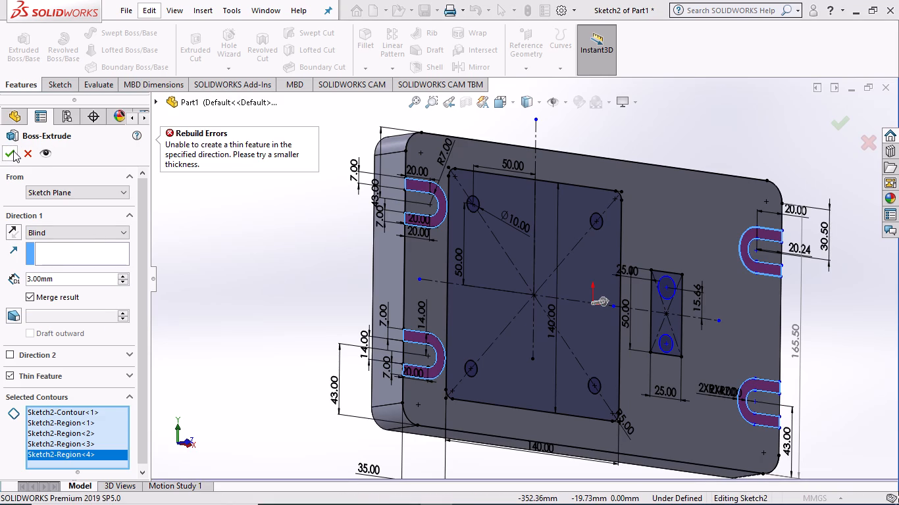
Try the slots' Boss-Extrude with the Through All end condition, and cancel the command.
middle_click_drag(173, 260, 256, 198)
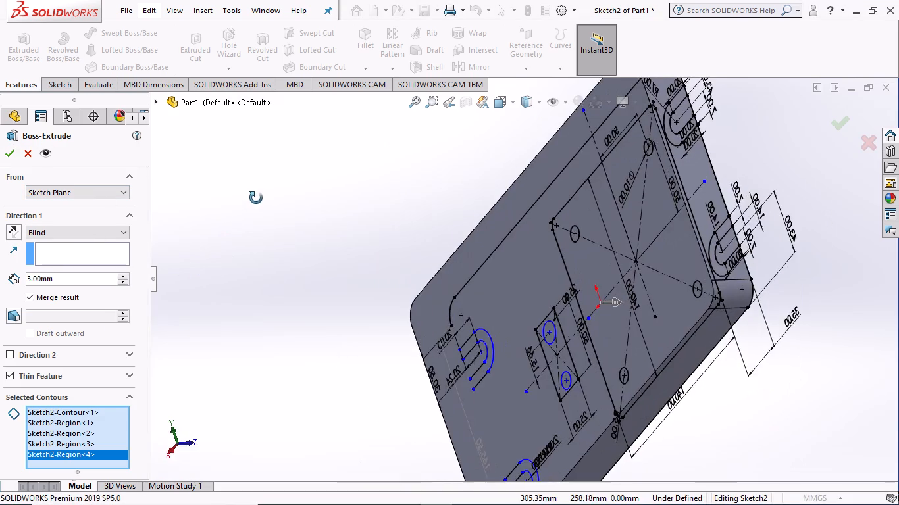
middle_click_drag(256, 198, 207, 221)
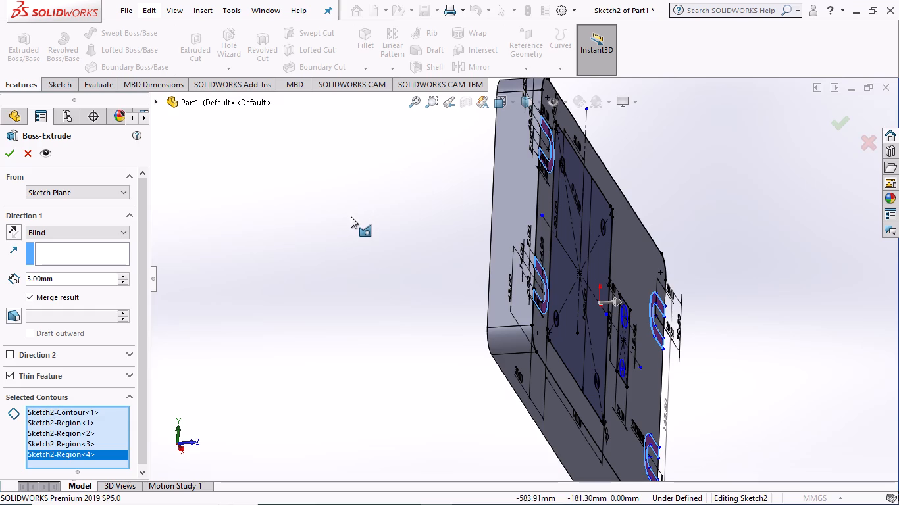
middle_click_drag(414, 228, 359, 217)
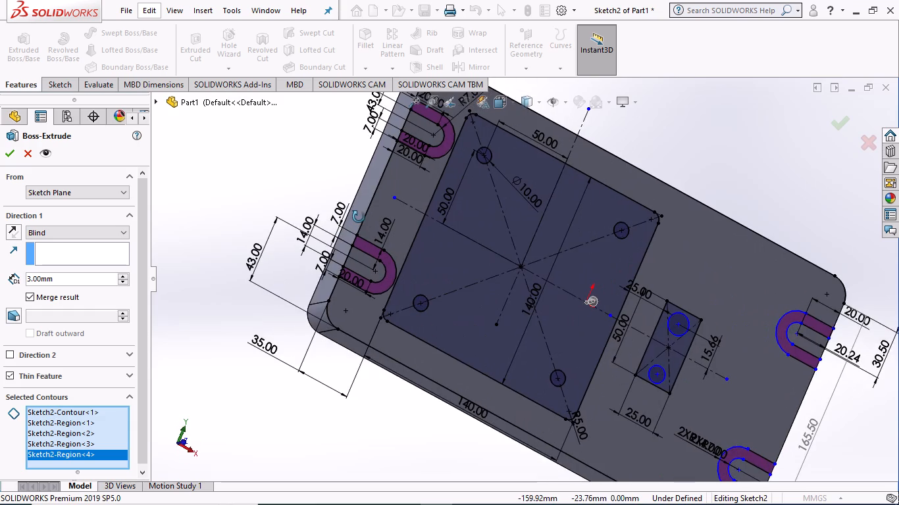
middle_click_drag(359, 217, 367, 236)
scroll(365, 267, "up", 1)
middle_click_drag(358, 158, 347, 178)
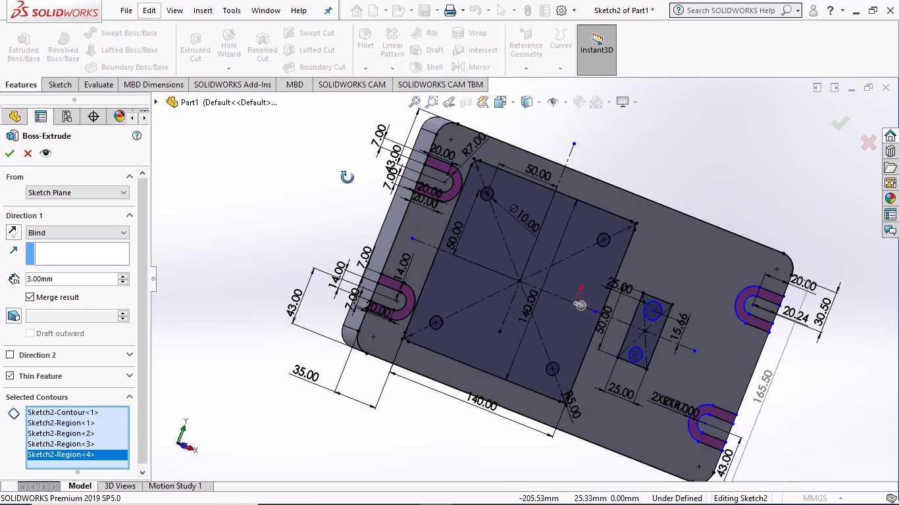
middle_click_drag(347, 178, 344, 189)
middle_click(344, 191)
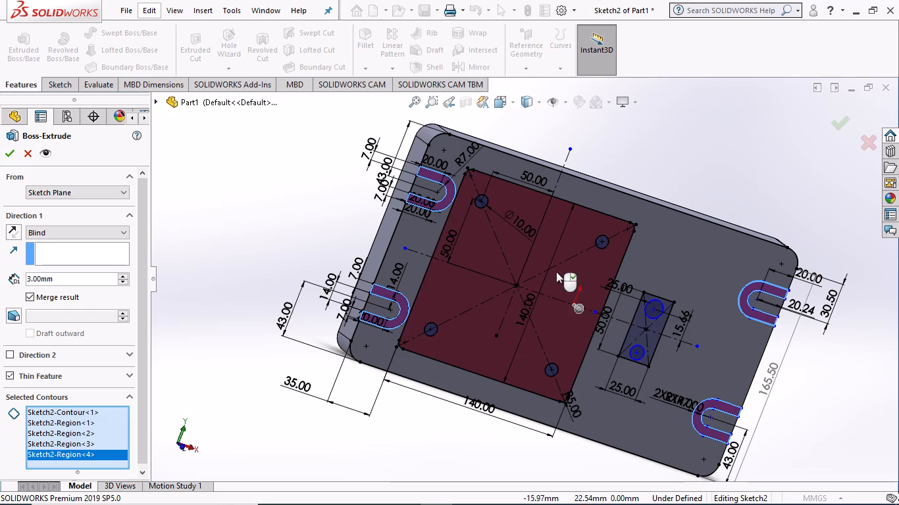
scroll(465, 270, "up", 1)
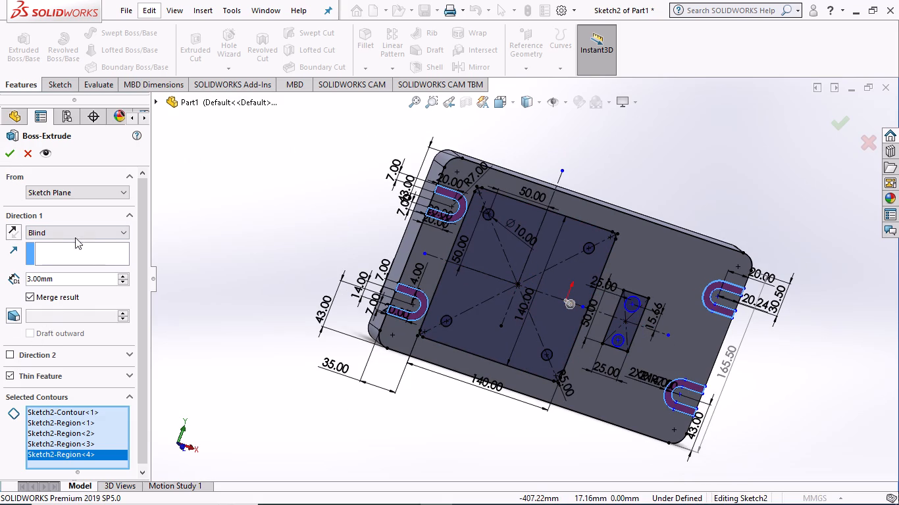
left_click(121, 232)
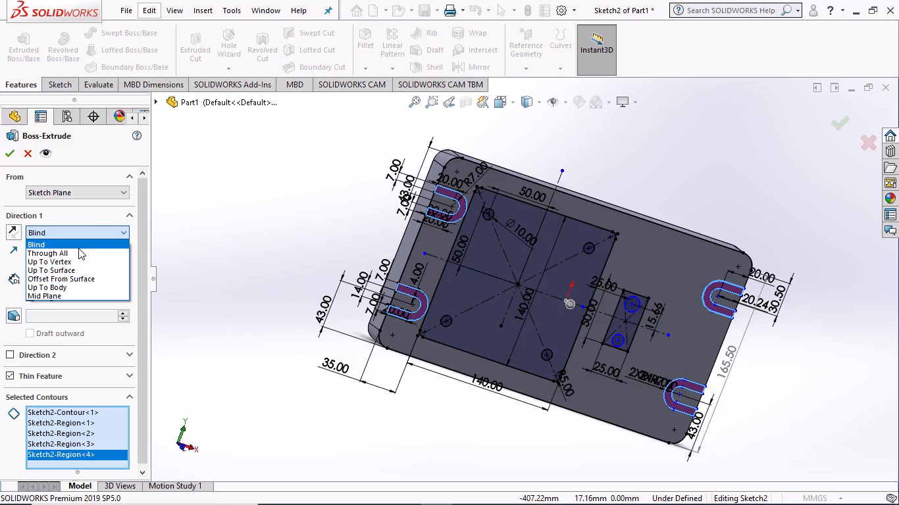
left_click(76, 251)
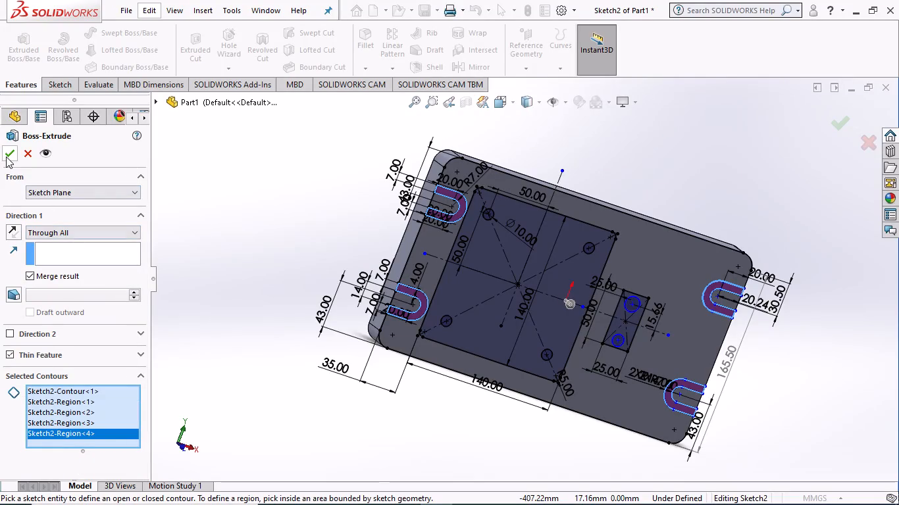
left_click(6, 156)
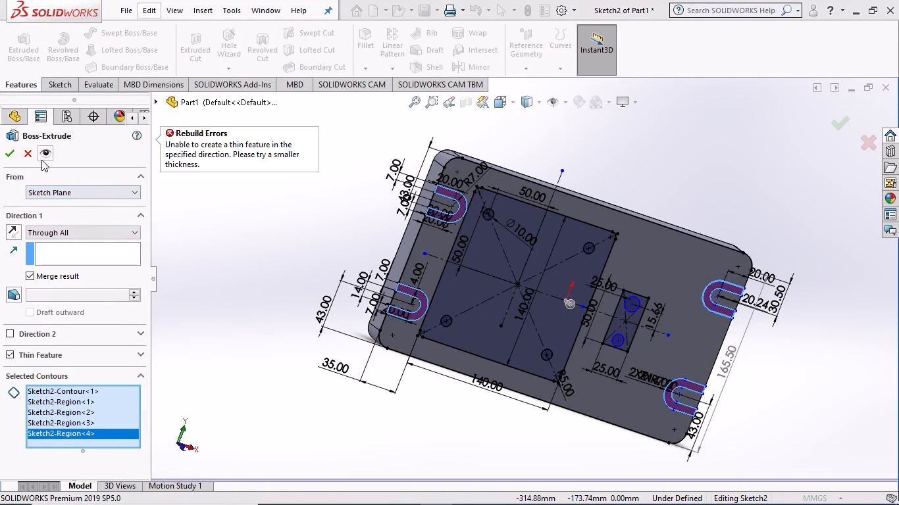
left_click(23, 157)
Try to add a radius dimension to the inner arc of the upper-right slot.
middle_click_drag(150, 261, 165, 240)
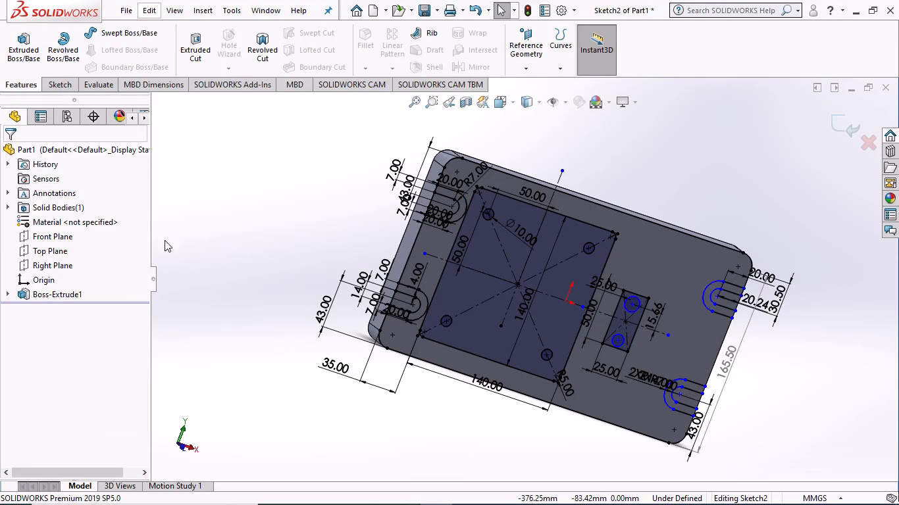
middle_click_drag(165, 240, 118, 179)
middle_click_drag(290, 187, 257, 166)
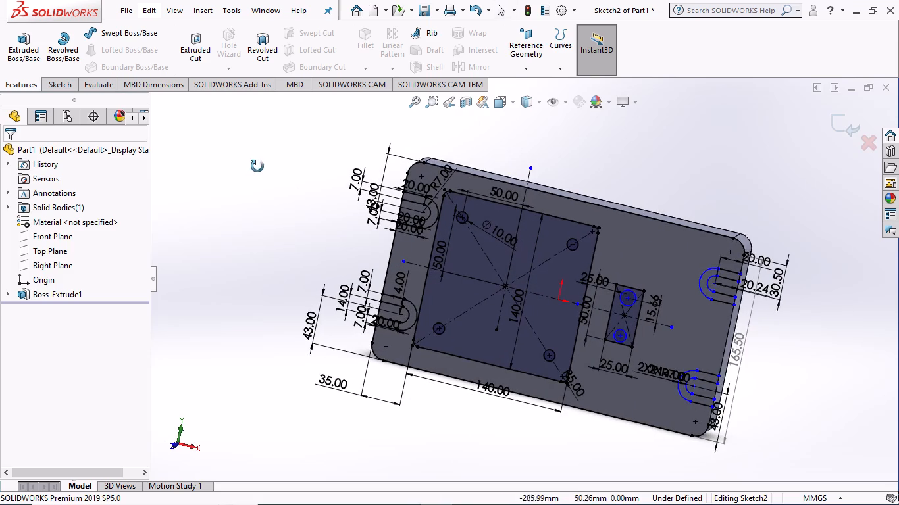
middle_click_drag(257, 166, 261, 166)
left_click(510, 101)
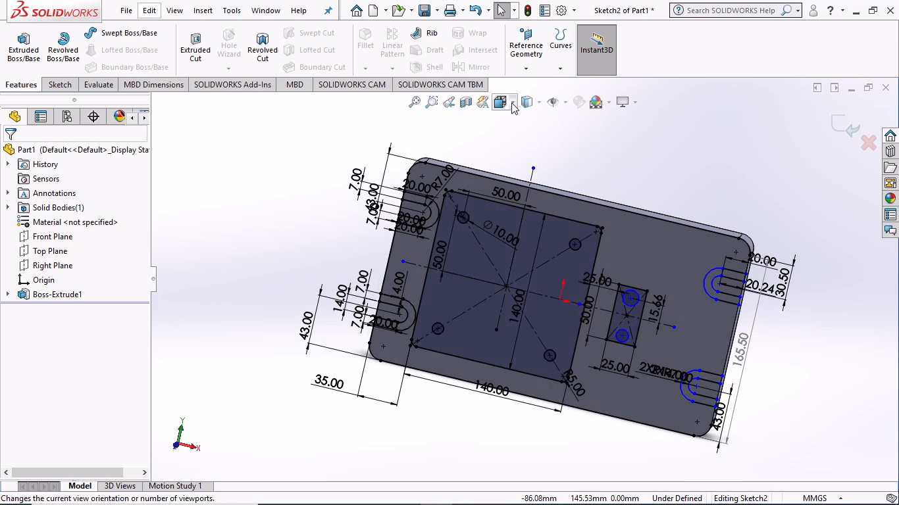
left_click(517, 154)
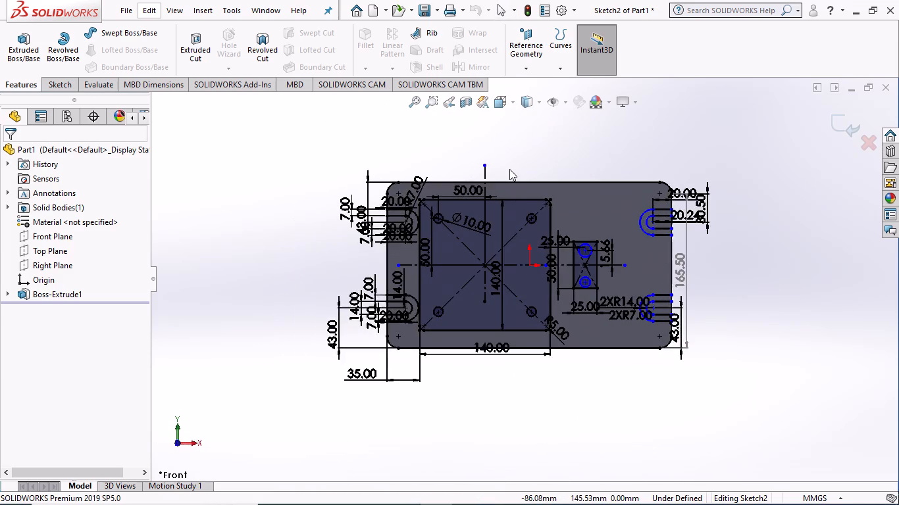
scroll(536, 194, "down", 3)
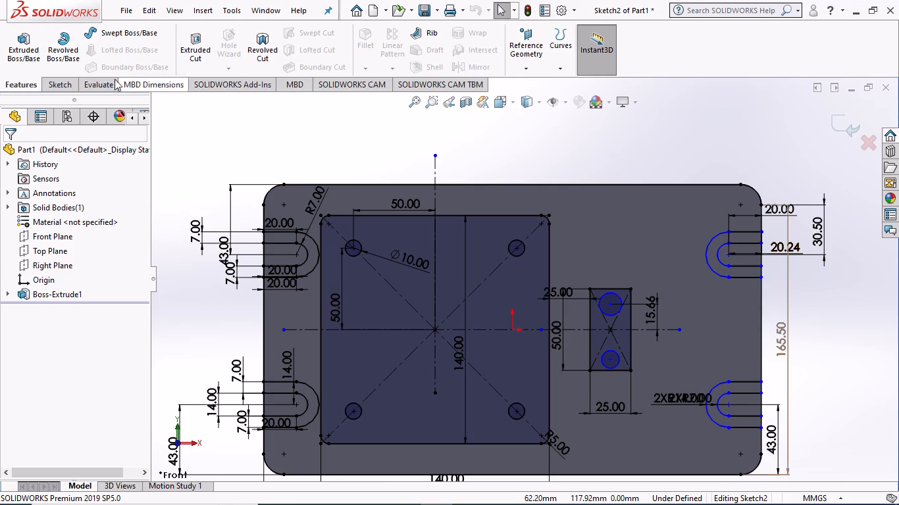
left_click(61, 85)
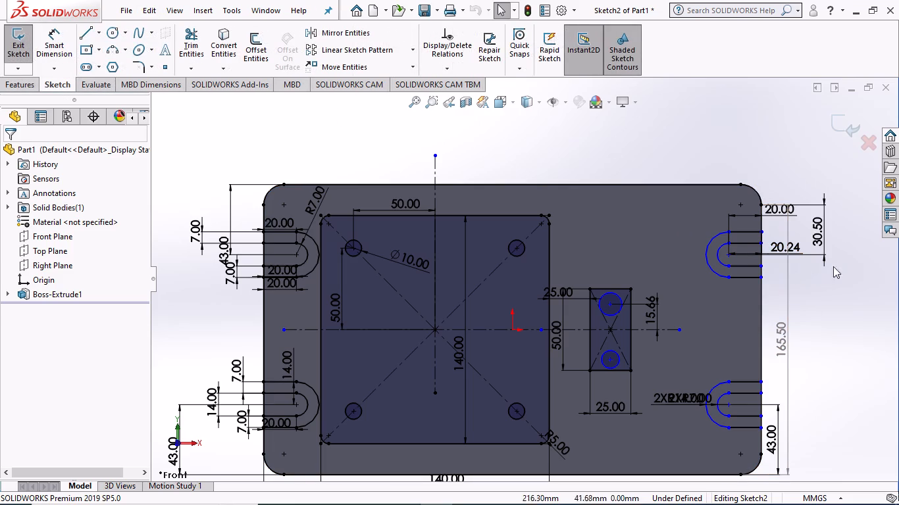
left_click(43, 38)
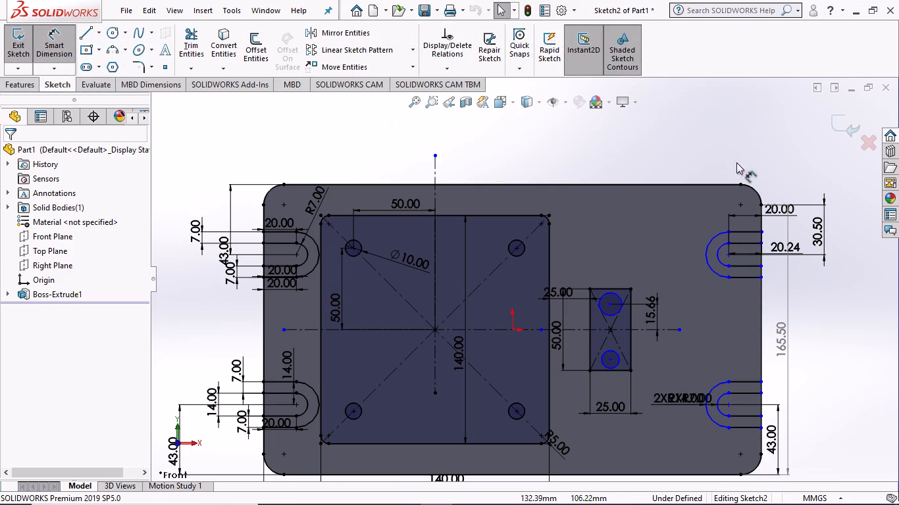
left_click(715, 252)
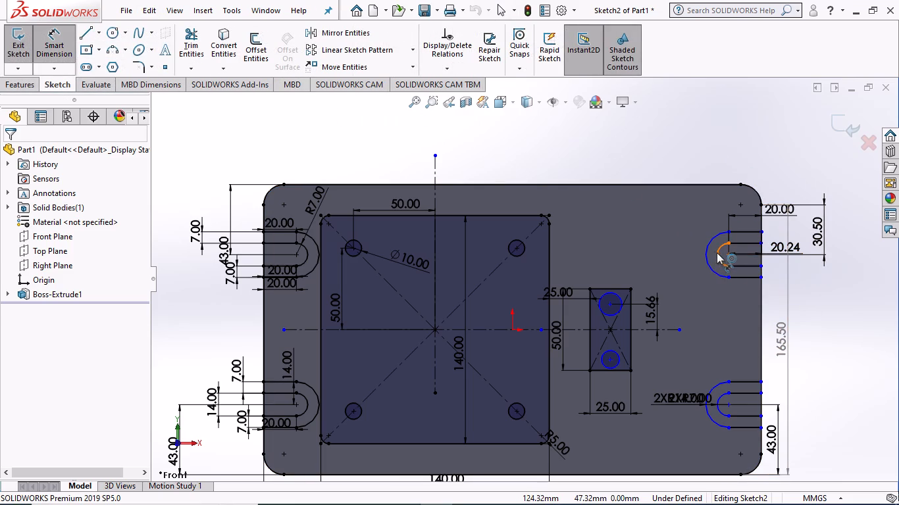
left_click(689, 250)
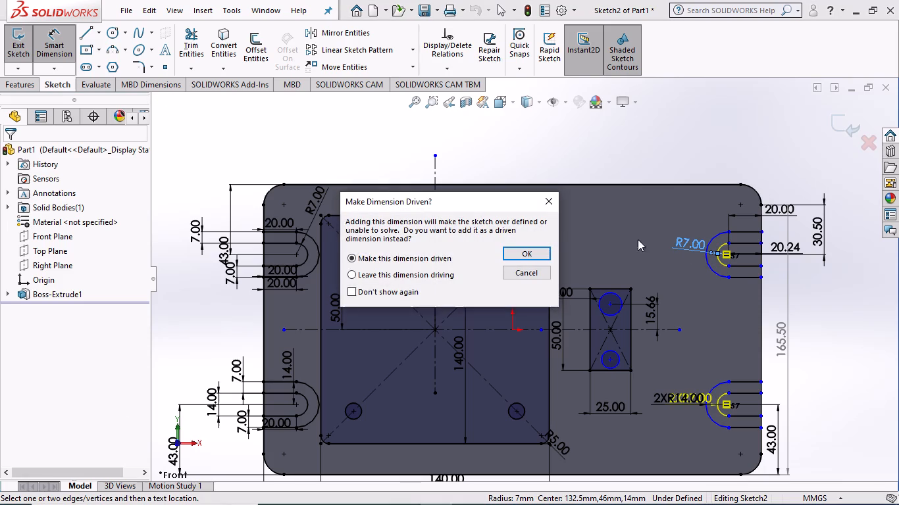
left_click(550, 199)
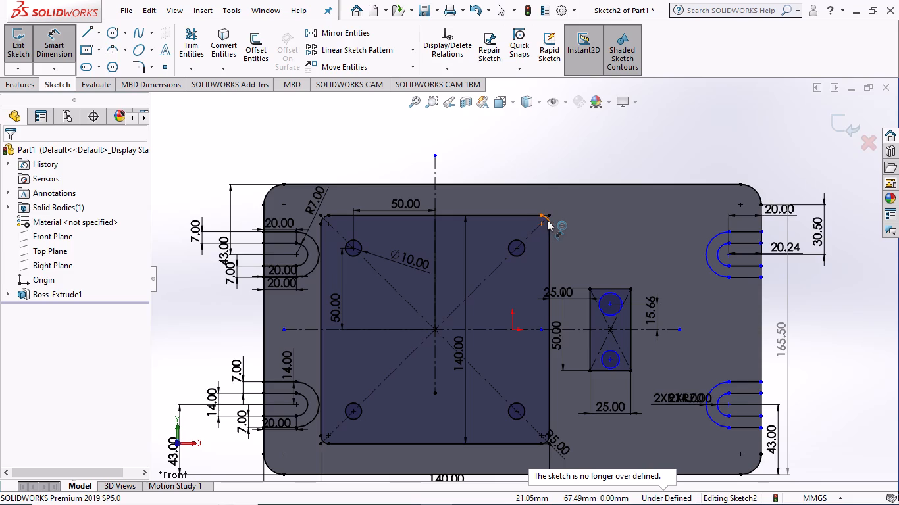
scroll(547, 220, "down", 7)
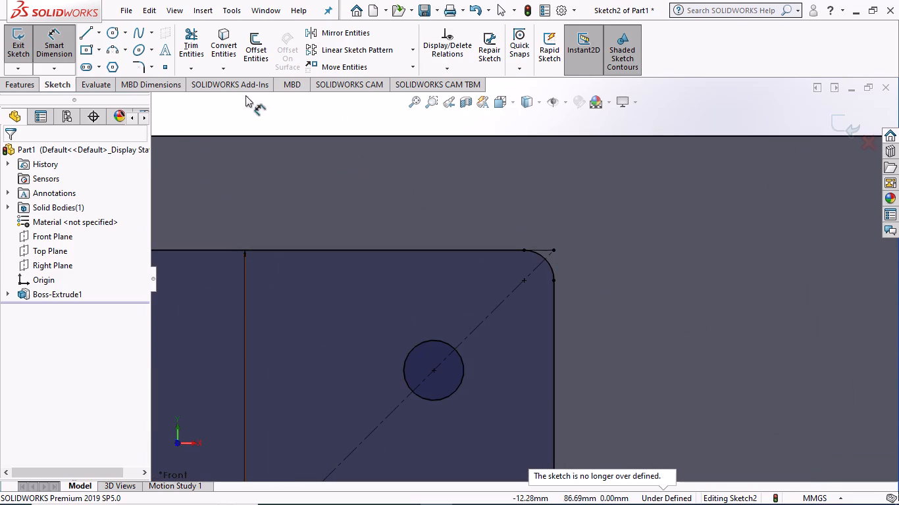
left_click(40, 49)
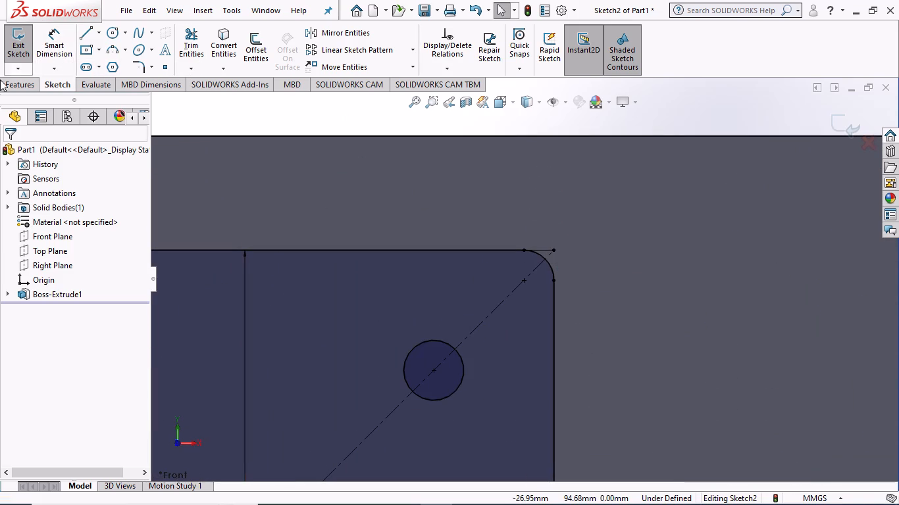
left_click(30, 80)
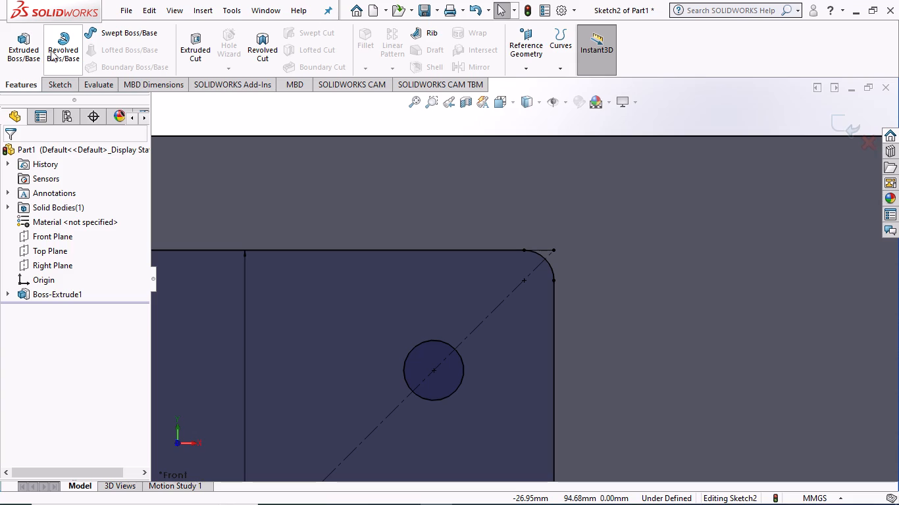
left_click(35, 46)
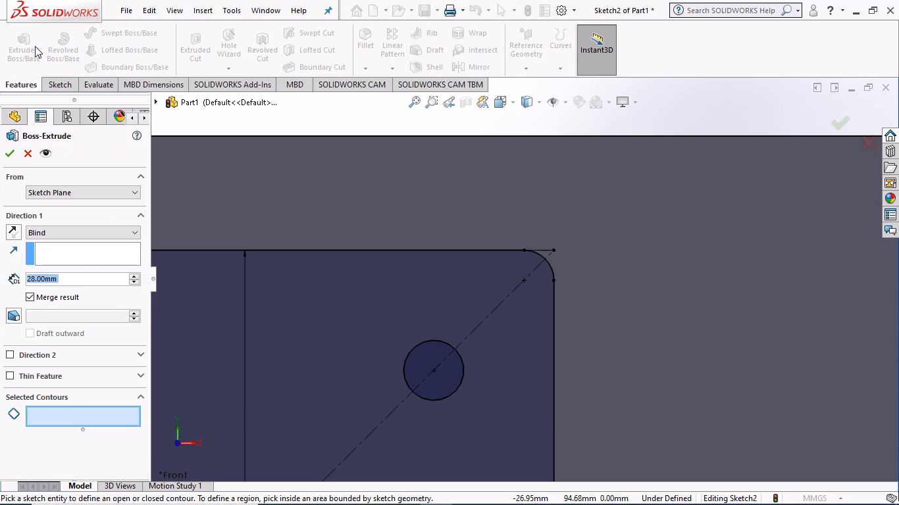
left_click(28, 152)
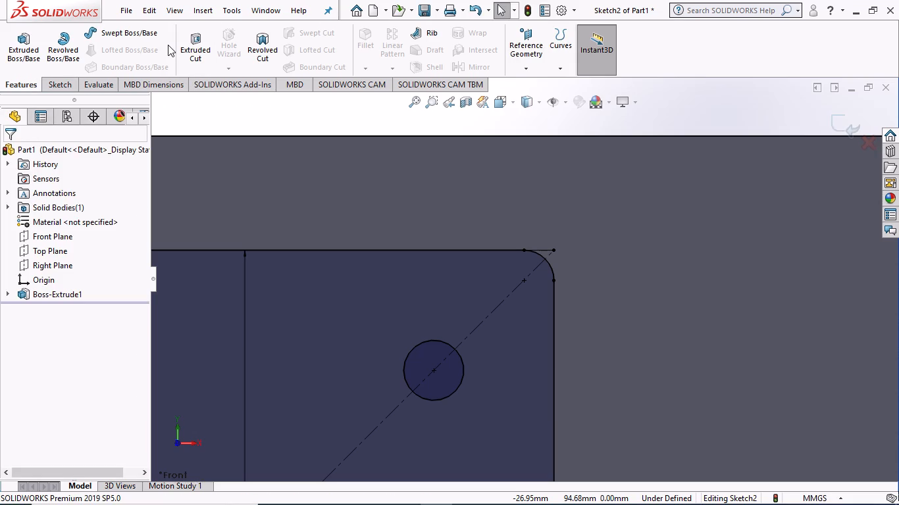
Start an Extruded Cut and select the inner U-shaped regions of the upper-right and lower-right slots as contours.
left_click(198, 51)
scroll(417, 135, "up", 5)
scroll(508, 295, "up", 2)
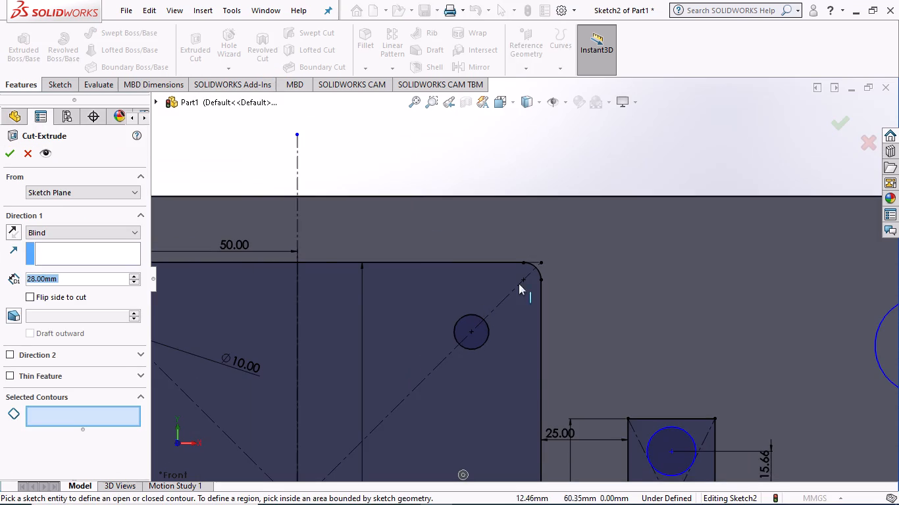
scroll(519, 283, "up", 6)
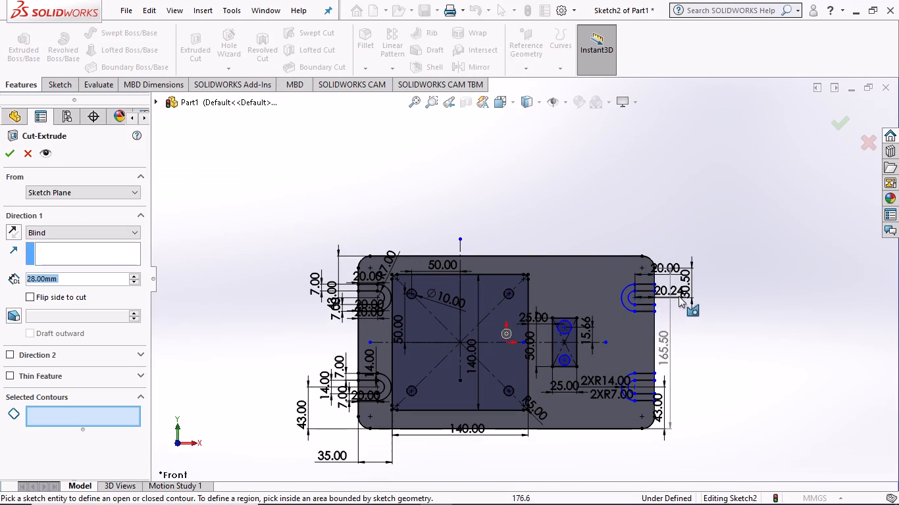
scroll(693, 308, "down", 5)
scroll(571, 265, "down", 1)
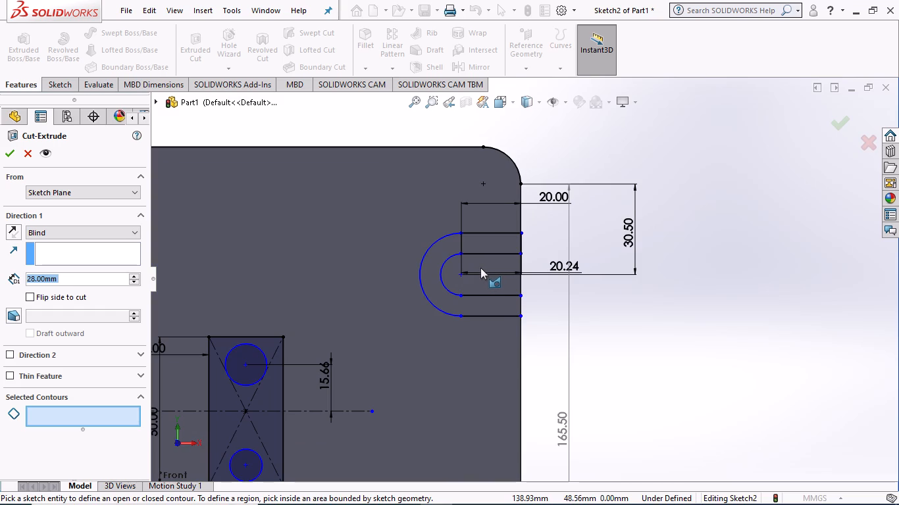
left_click(486, 275)
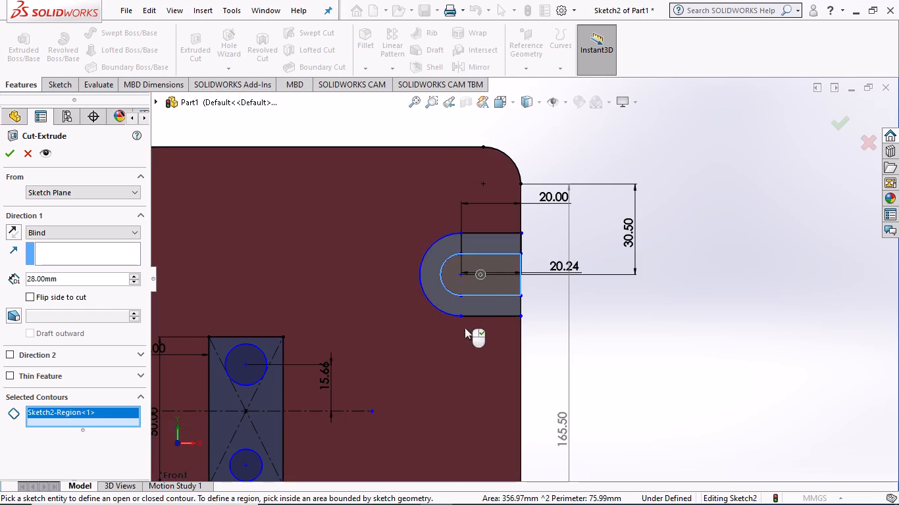
scroll(468, 317, "up", 8)
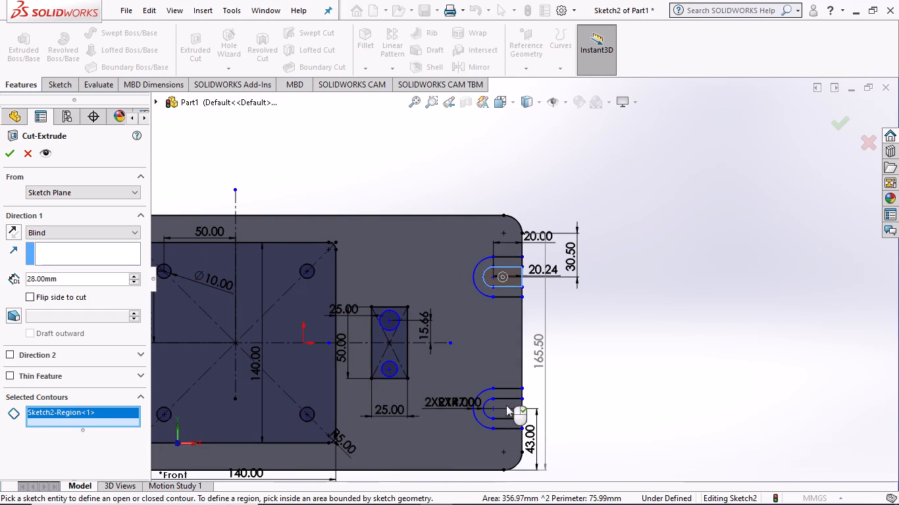
left_click(506, 404)
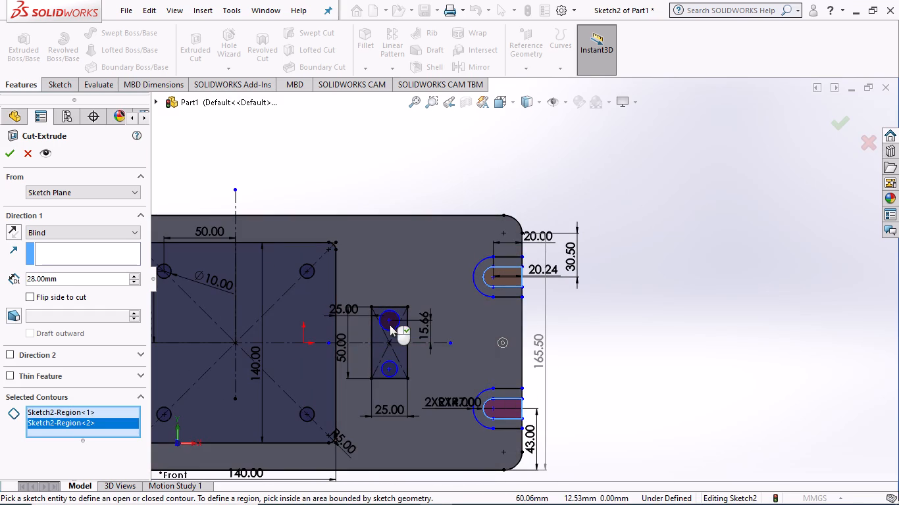
Add both circles inside the small 25 x 50 mm rectangle to the cut contours.
scroll(397, 320, "down", 4)
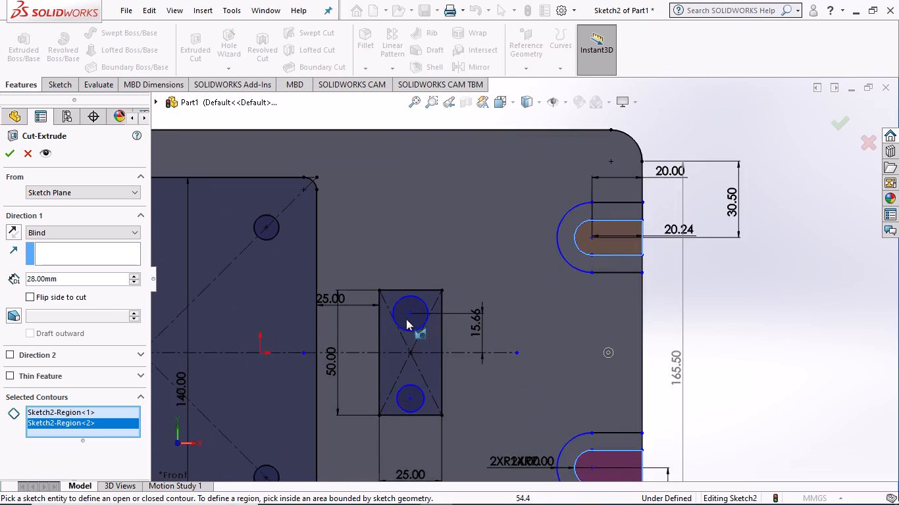
left_click(420, 318)
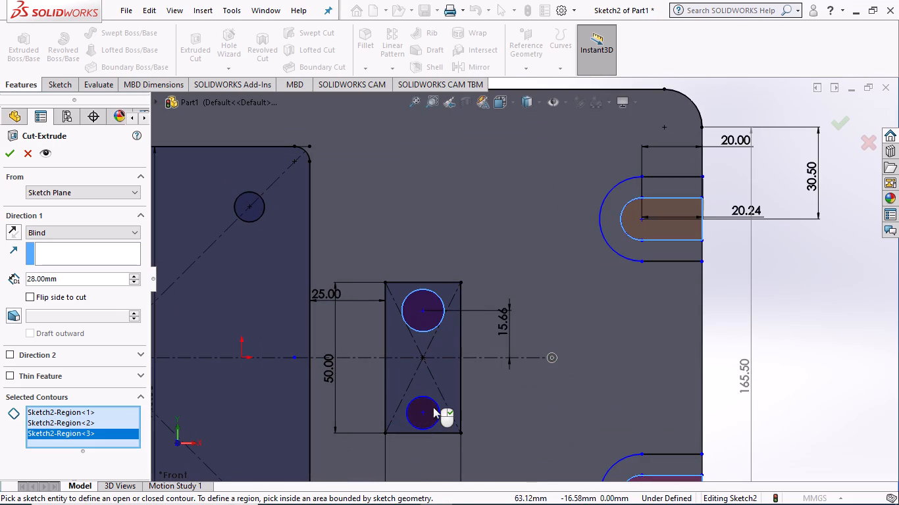
left_click(433, 406)
Add the four 10 mm corner circles of the 140 mm square to the cut contours.
scroll(305, 268, "up", 5)
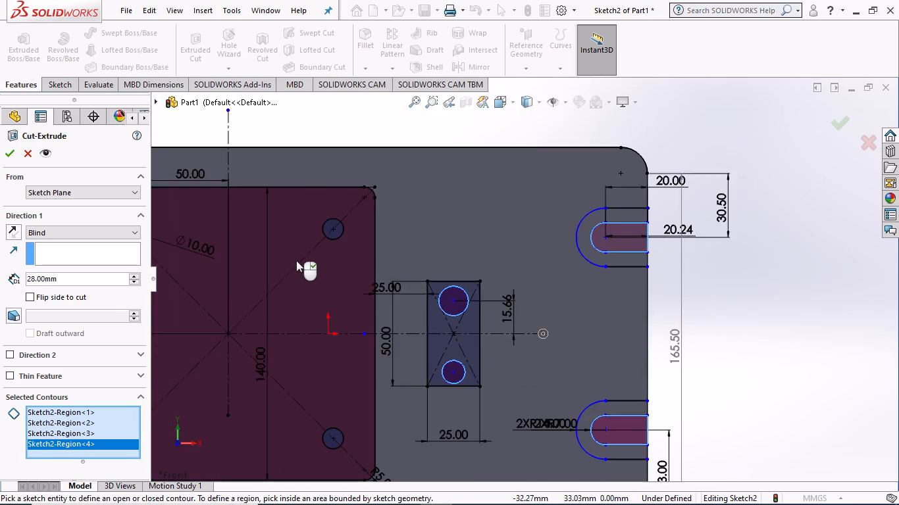
scroll(257, 248, "up", 2)
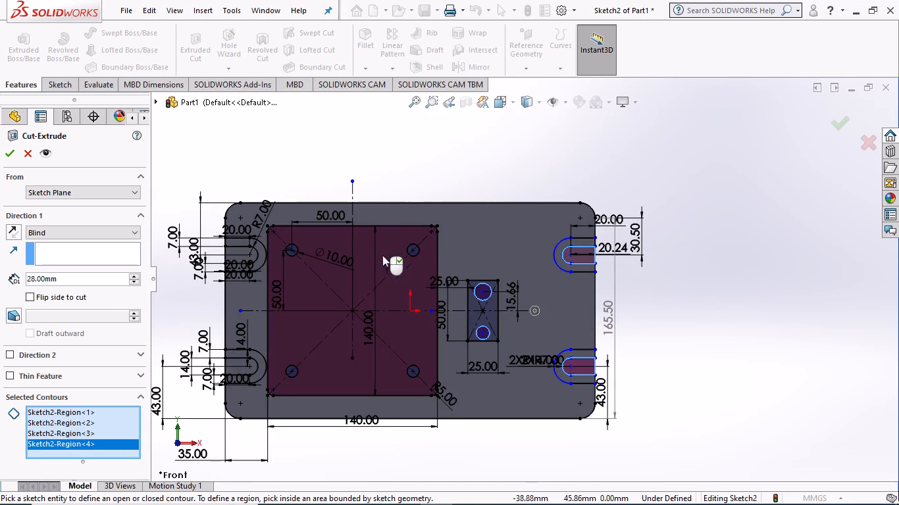
scroll(409, 252, "down", 9)
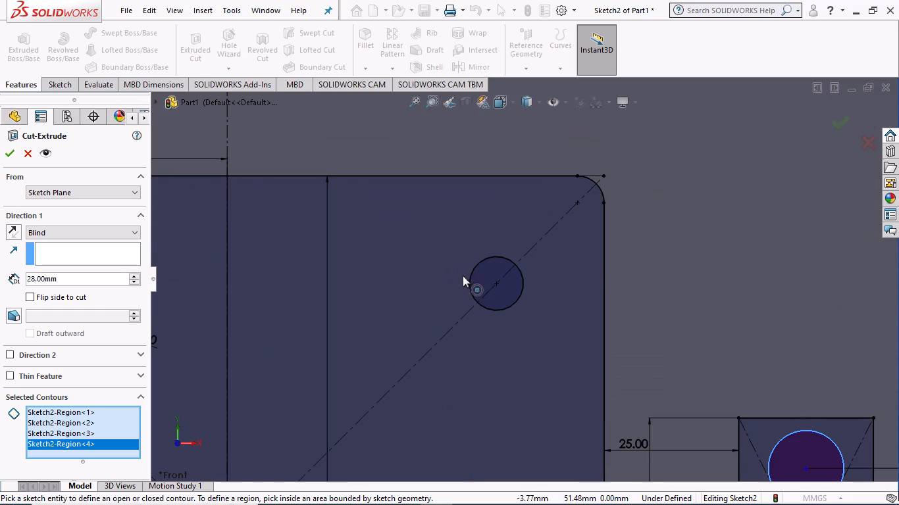
left_click(480, 278)
scroll(383, 257, "up", 4)
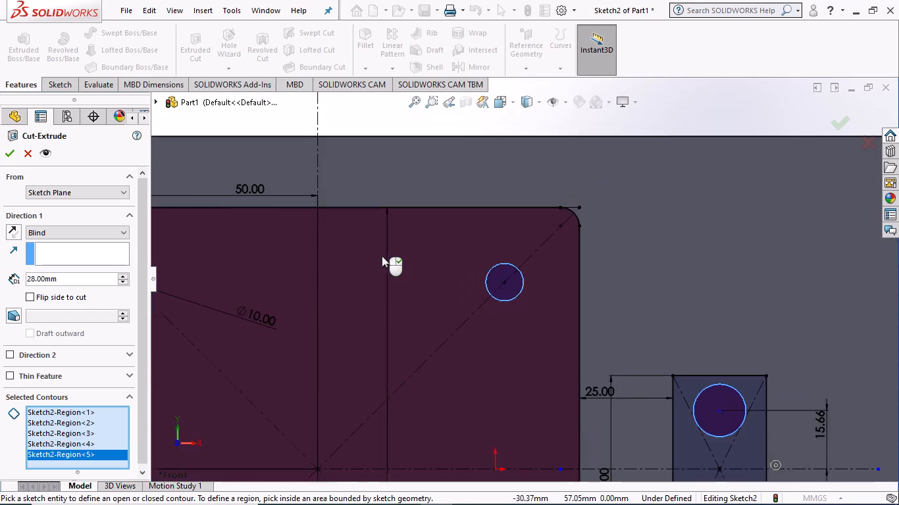
scroll(382, 256, "up", 2)
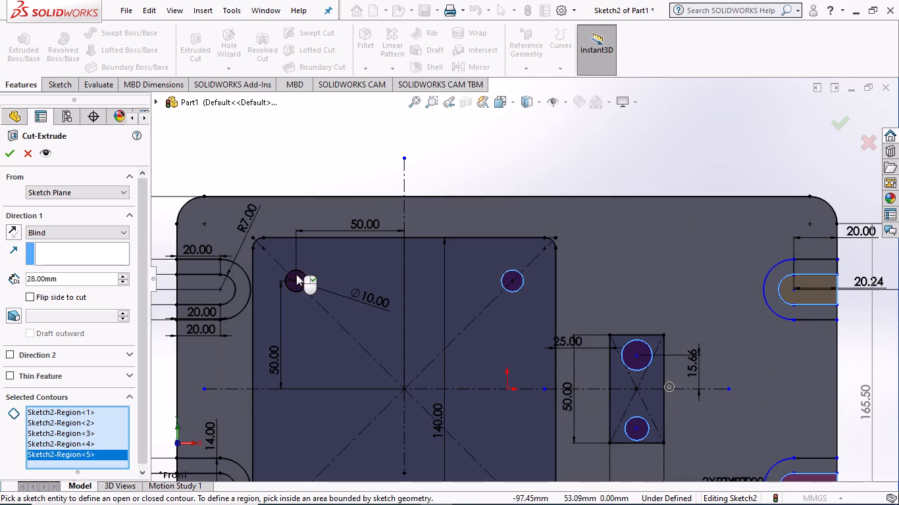
left_click(296, 274)
scroll(360, 422, "up", 1)
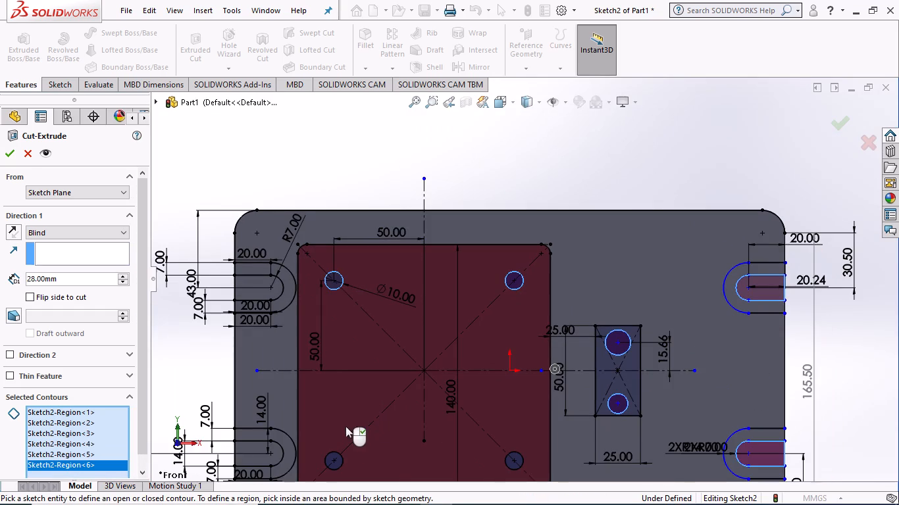
left_click(328, 454)
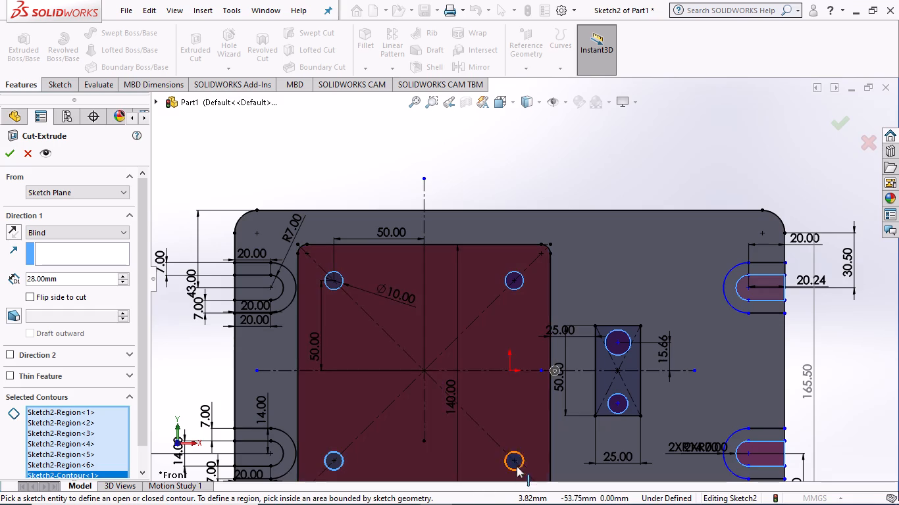
left_click(517, 456)
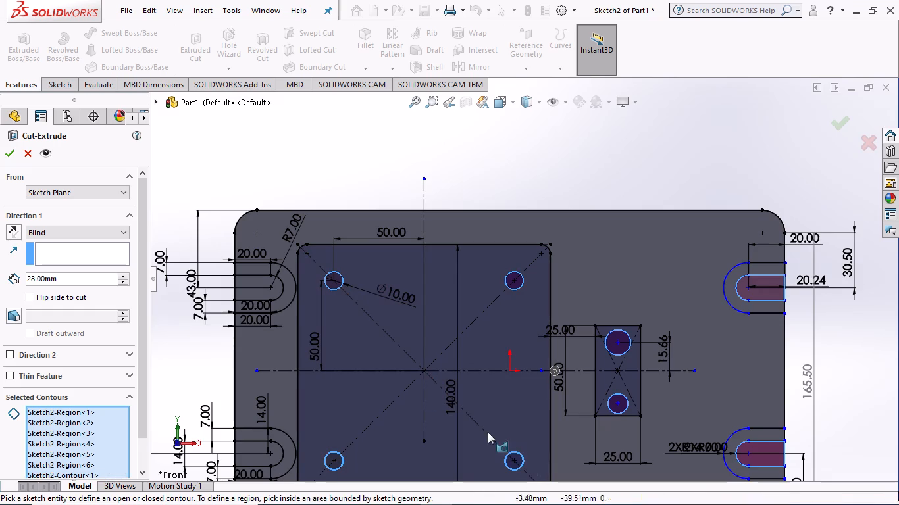
Add the inner U-shaped regions of both left slots and create the Blind cut 28 mm deep.
scroll(298, 301, "up", 3)
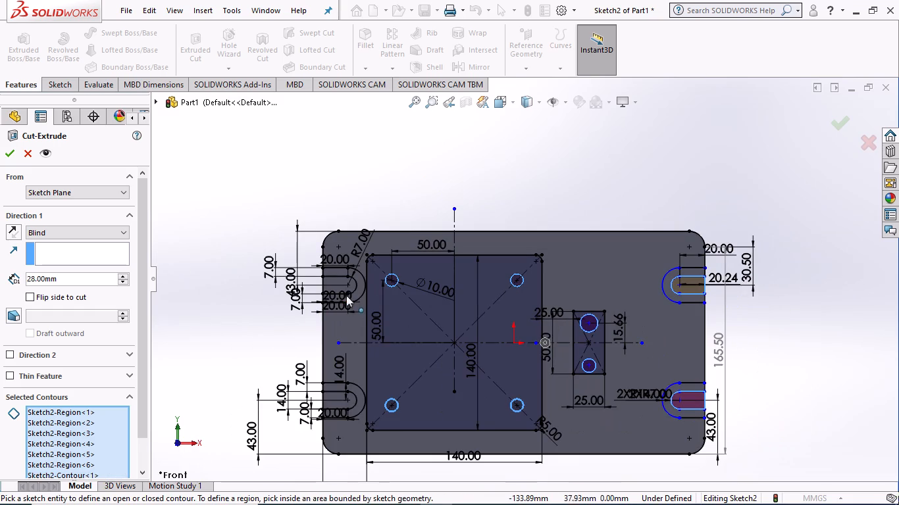
left_click(335, 283)
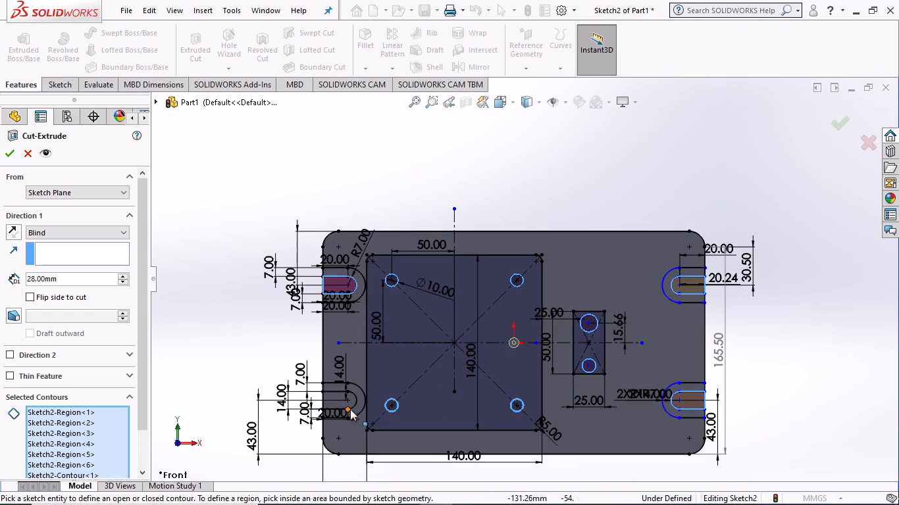
left_click(334, 396)
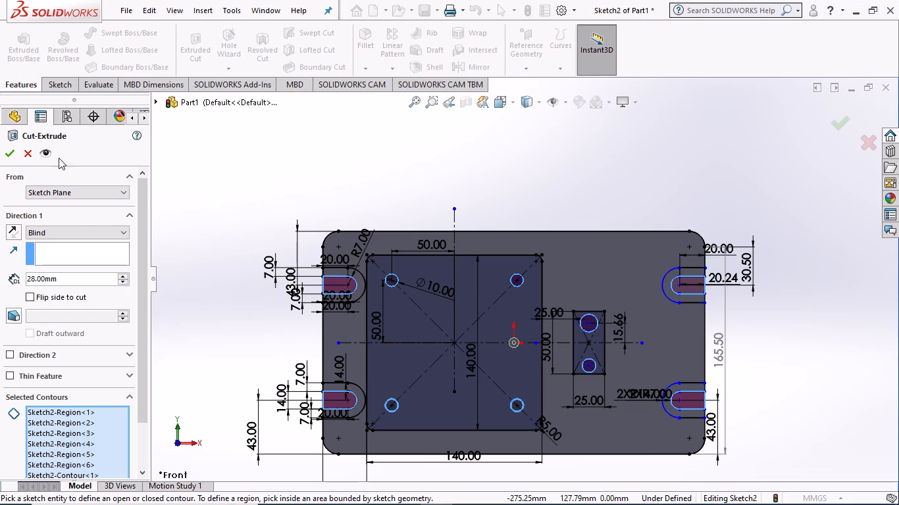
left_click(9, 151)
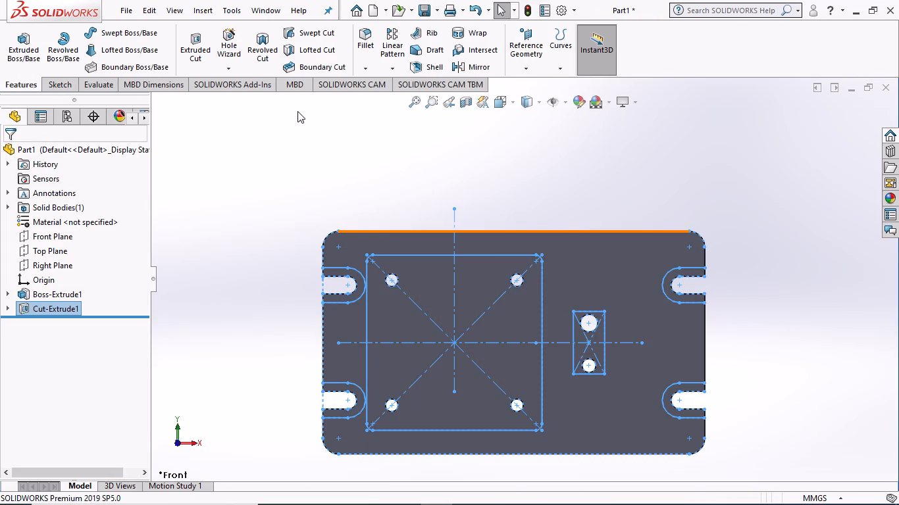
Inspect the cut plate in 3D and review the base Boss-Extrude's feature definition without changing it.
left_click(253, 146)
middle_click_drag(260, 146, 273, 146)
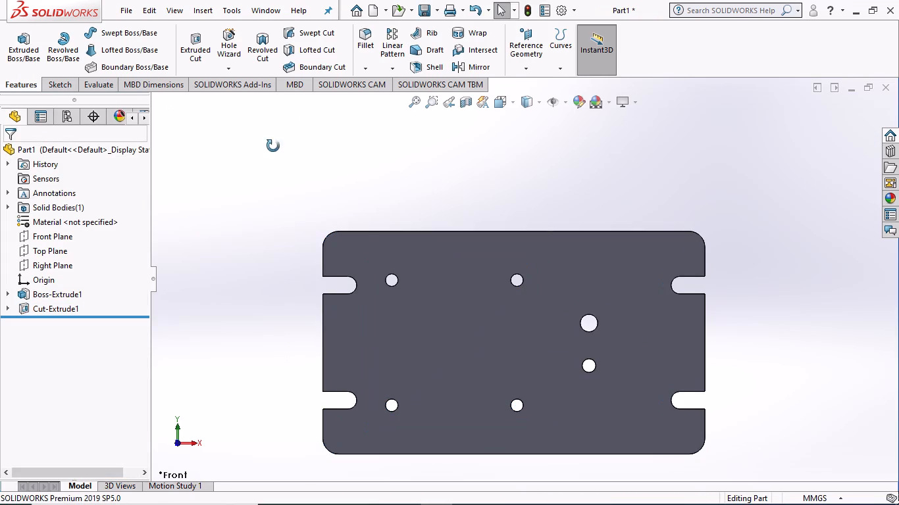
middle_click_drag(273, 146, 300, 139)
scroll(328, 155, "up", 1)
middle_click_drag(328, 155, 292, 152)
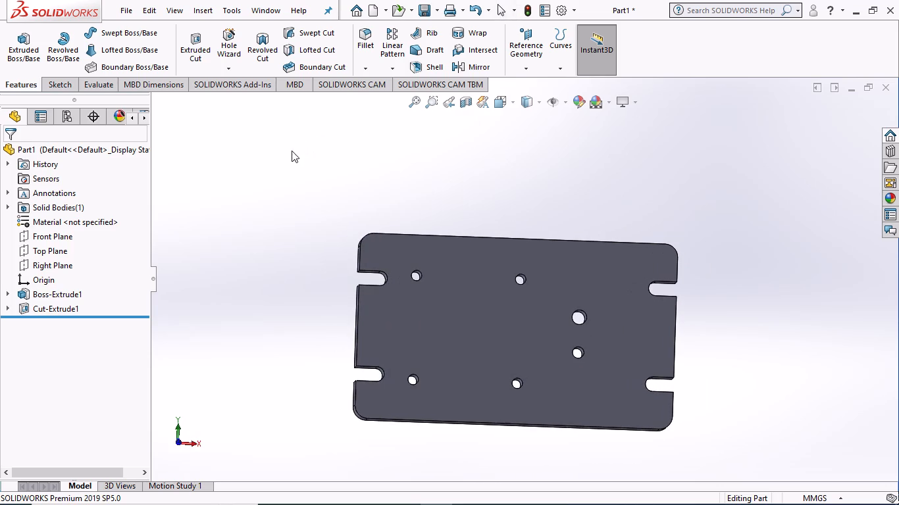
left_click(5, 291)
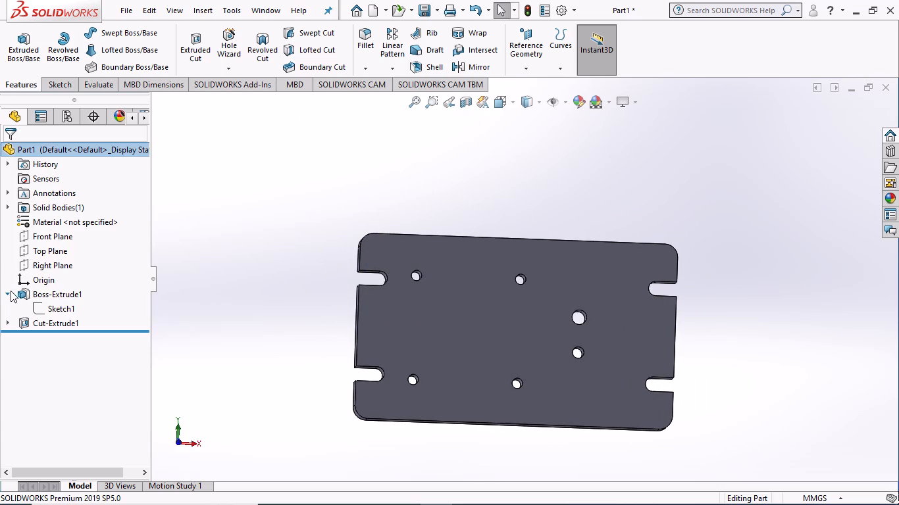
left_click(9, 291)
left_click(7, 291)
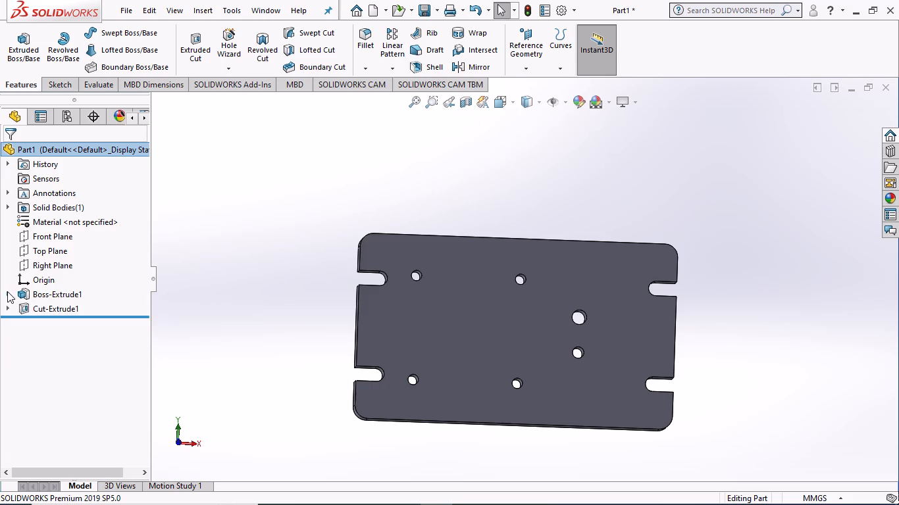
left_click(35, 301)
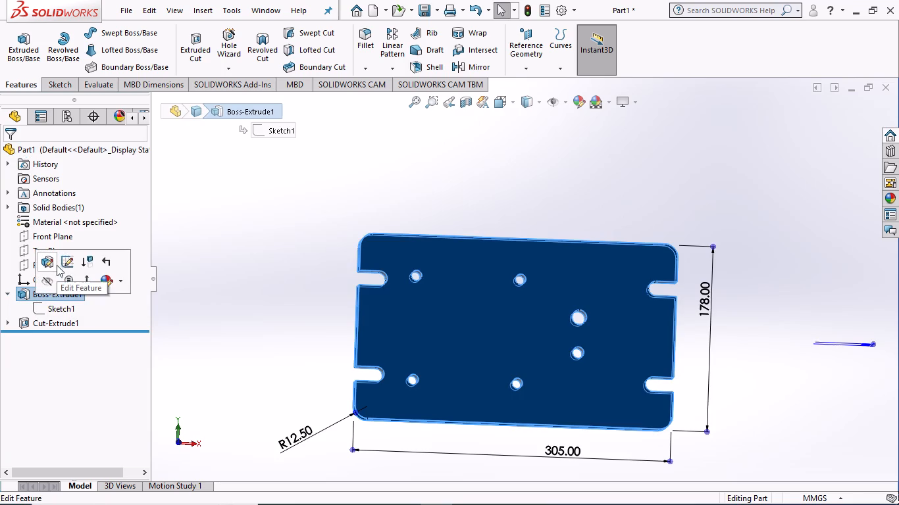
left_click(53, 262)
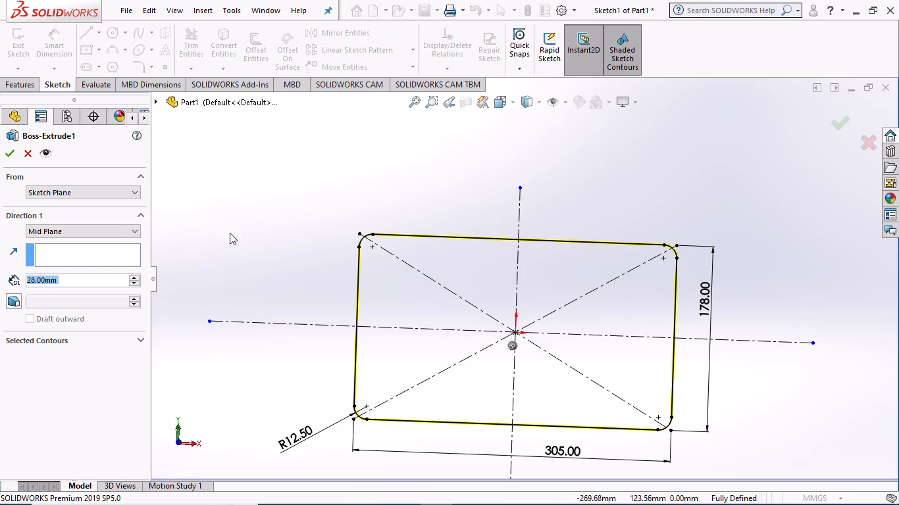
middle_click_drag(251, 258, 311, 210)
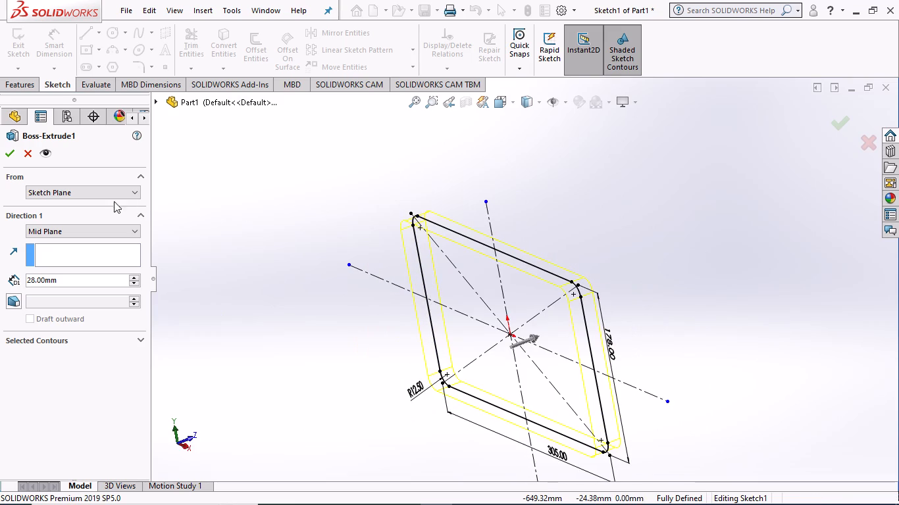
left_click(26, 160)
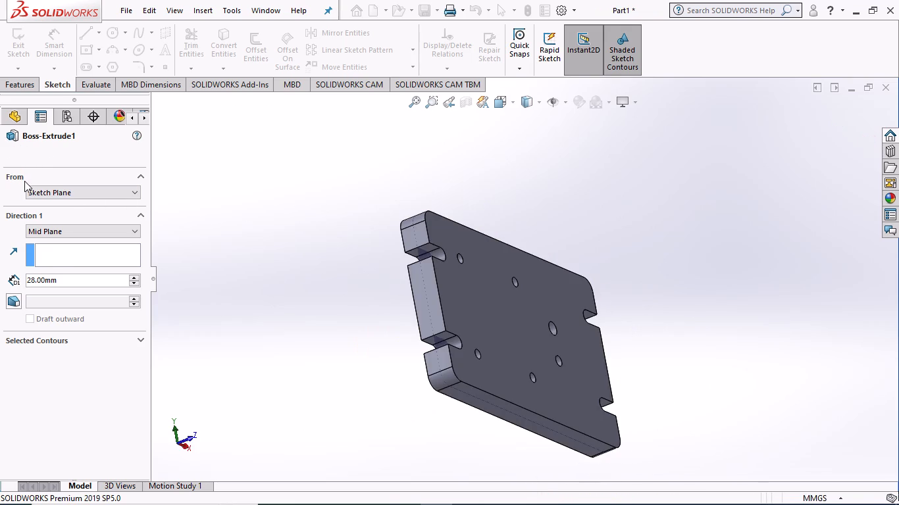
Open the base plate's sketch from Boss-Extrude1, examine its outline and dimensions, and leave it without changes.
left_click(19, 293)
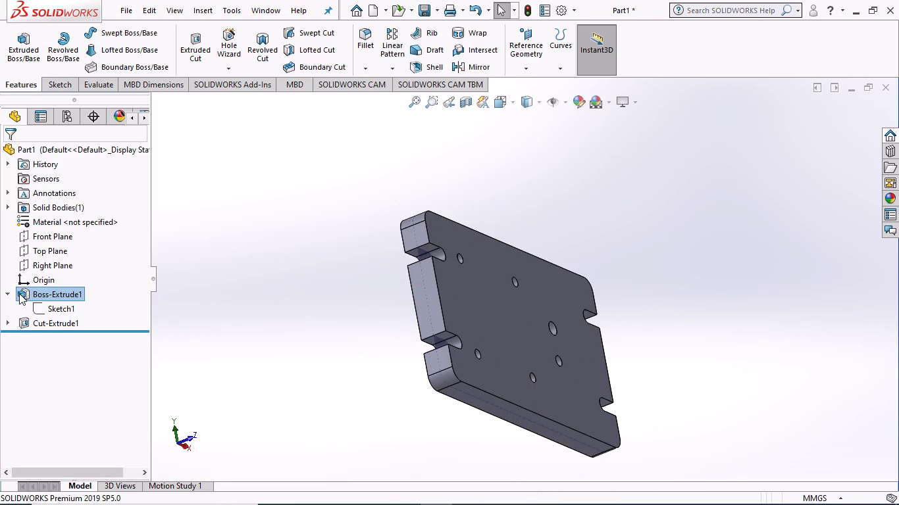
left_click(52, 258)
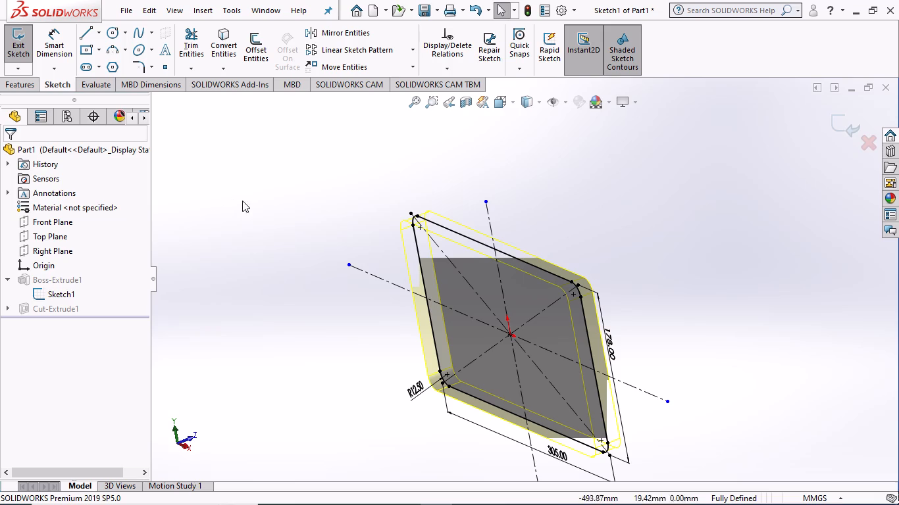
middle_click_drag(269, 197, 215, 191)
scroll(215, 189, "up", 1)
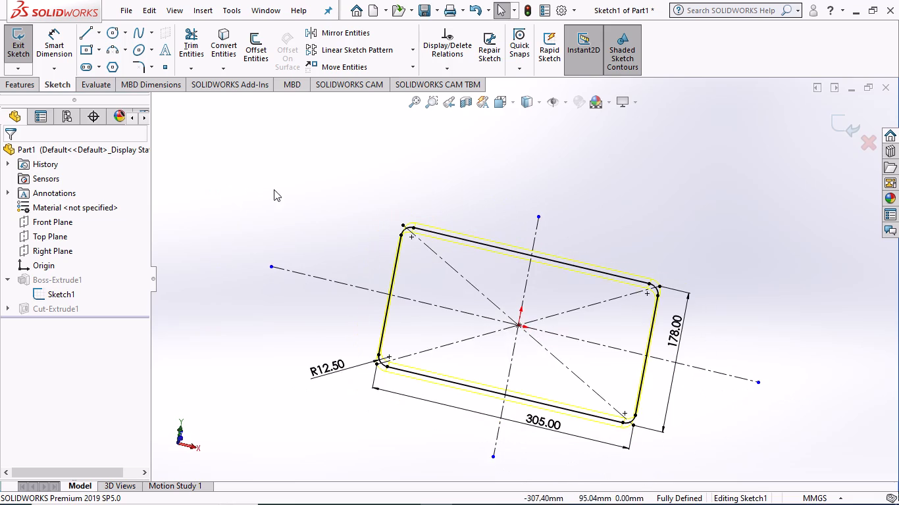
left_click(268, 193)
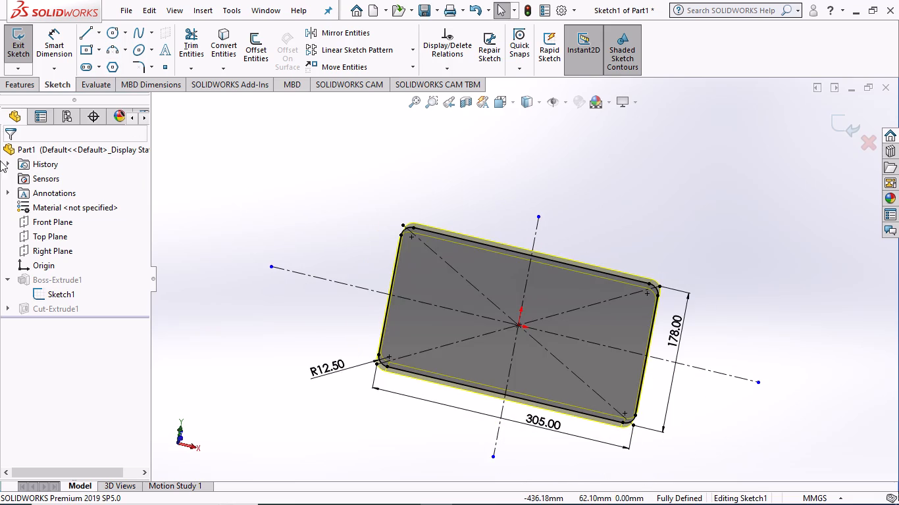
left_click(1, 277)
left_click(3, 279)
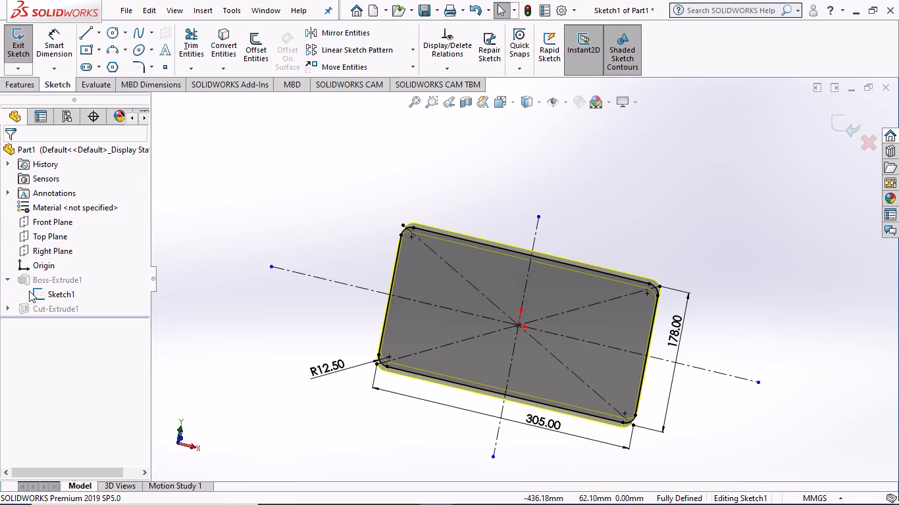
left_click(39, 294)
left_click(165, 254)
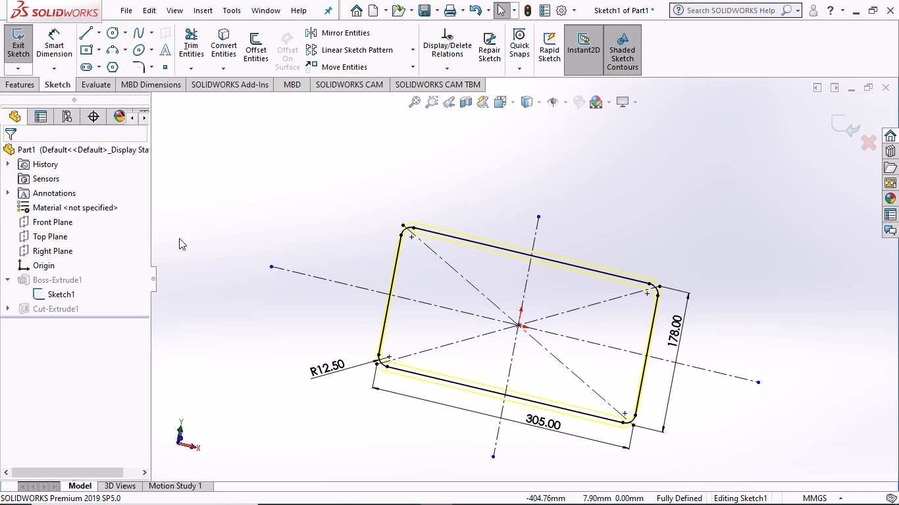
key("ctrl+z")
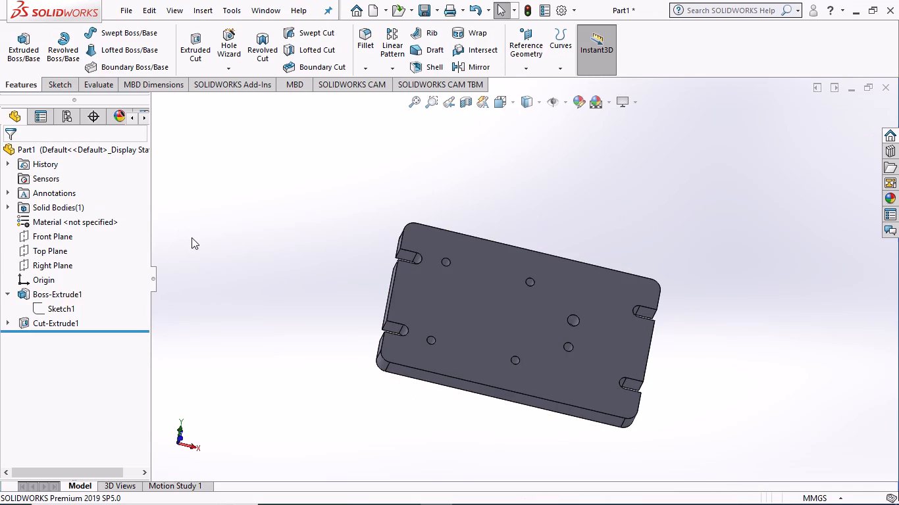
Undo the Blind cut extrude to return to editing the sketch of slots, squares and circles.
middle_click_drag(663, 143, 509, 156)
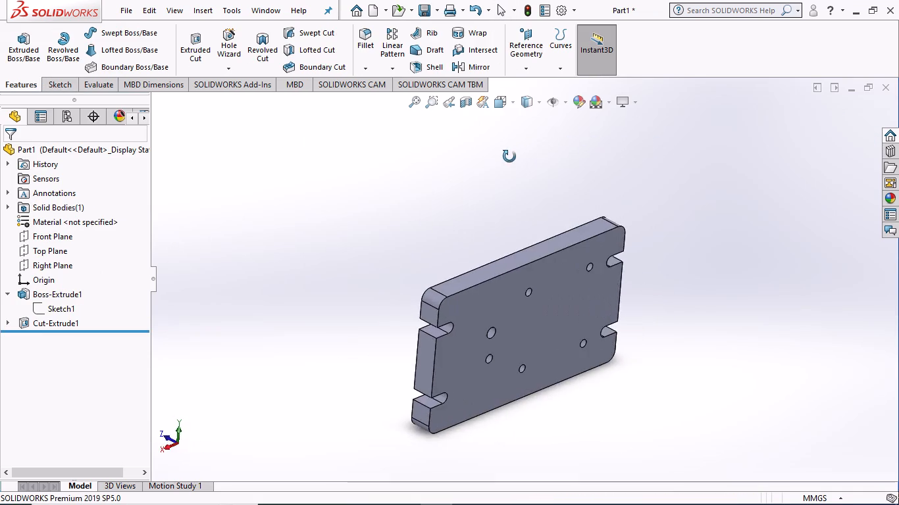
middle_click_drag(509, 156, 494, 148)
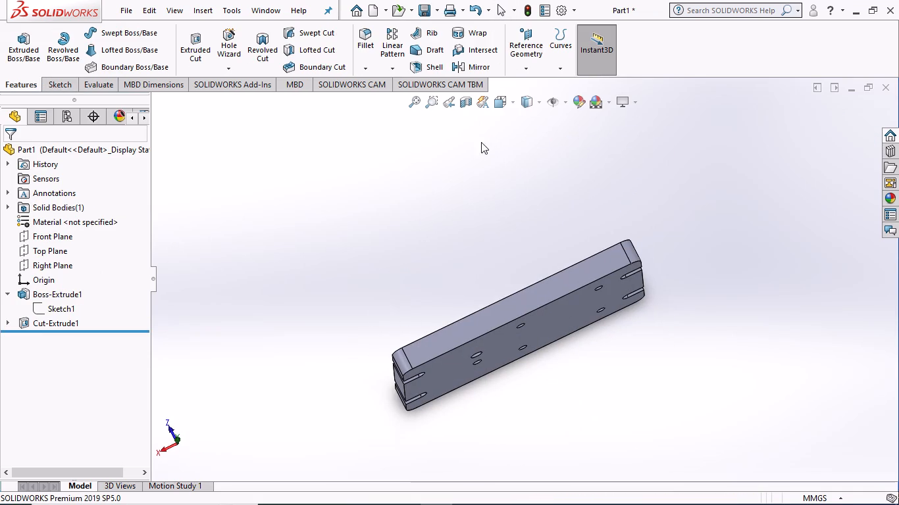
key("ctrl+z")
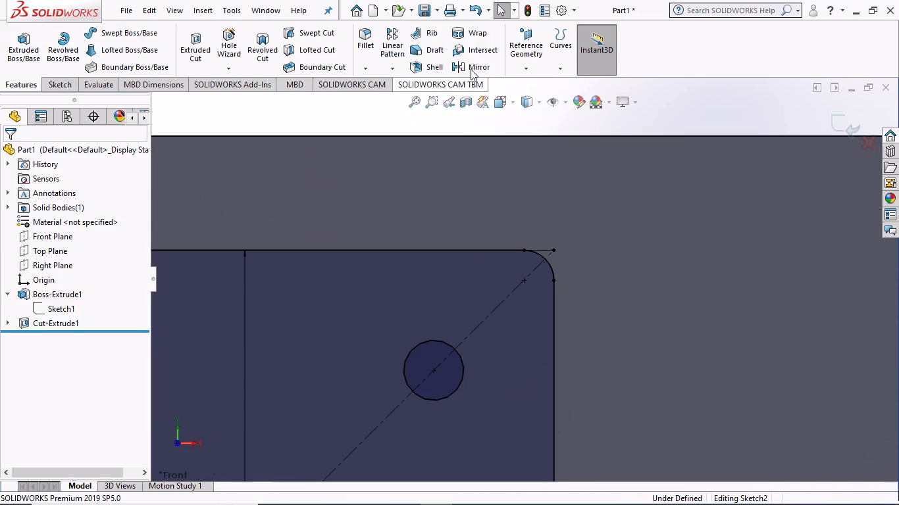
Dimension the horizontal distance from the upper circle's centre to the right edge of the small 25 x 50 mm rectangle.
scroll(451, 183, "up", 5)
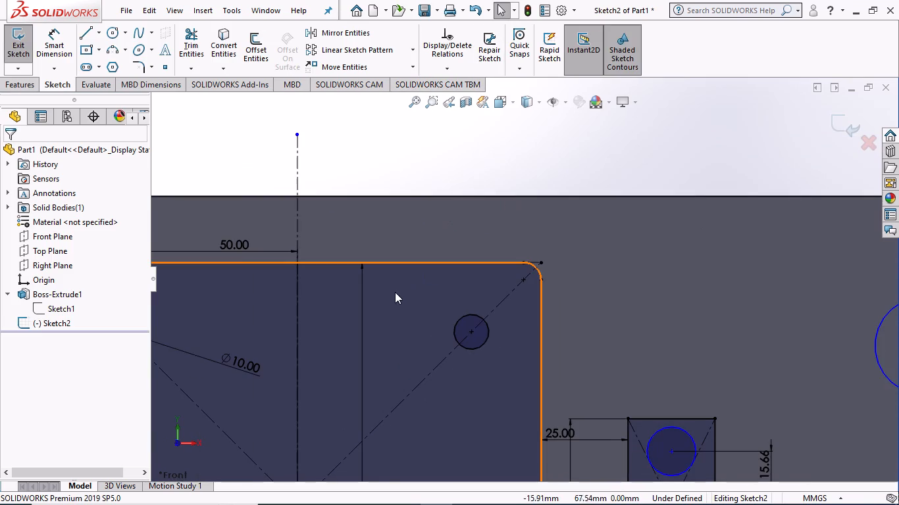
scroll(401, 294, "up", 8)
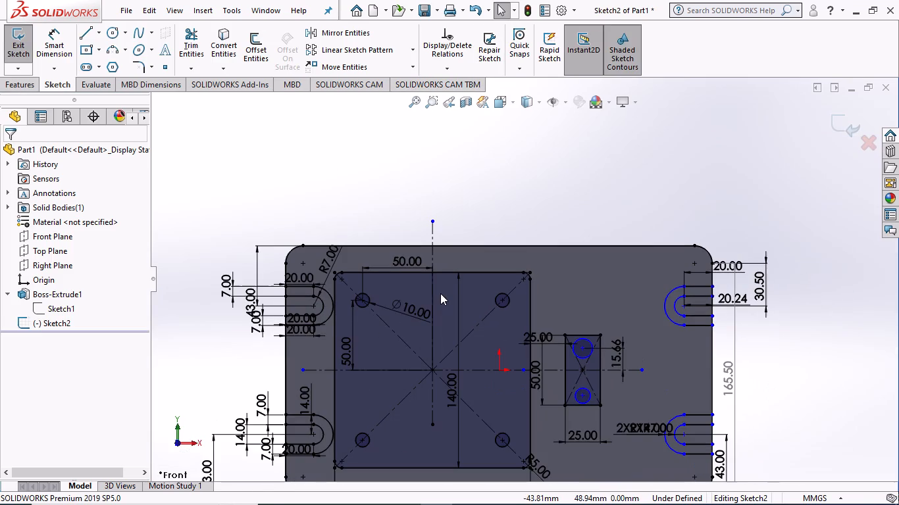
scroll(453, 272, "up", 3)
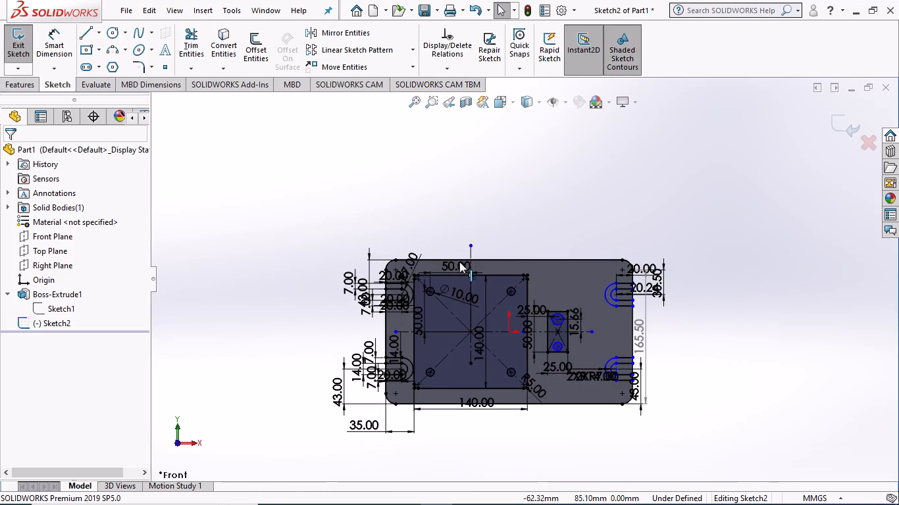
scroll(457, 321, "down", 5)
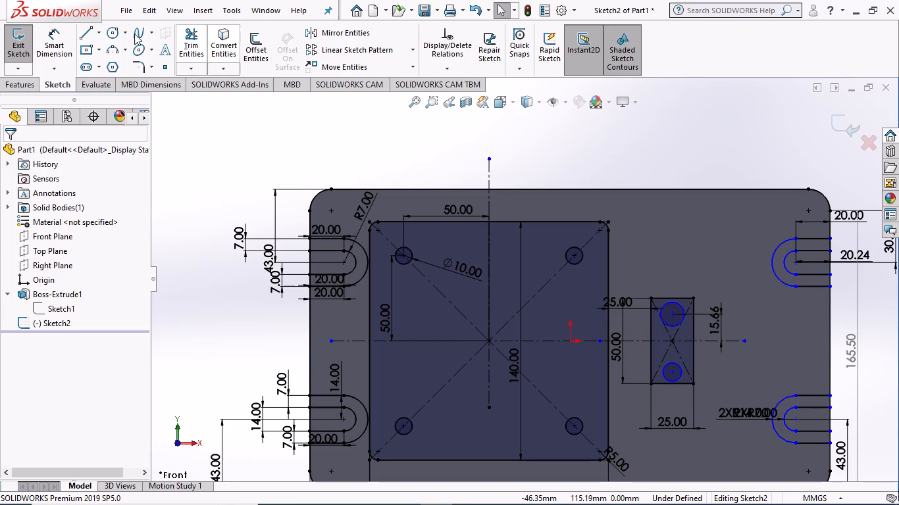
left_click(44, 51)
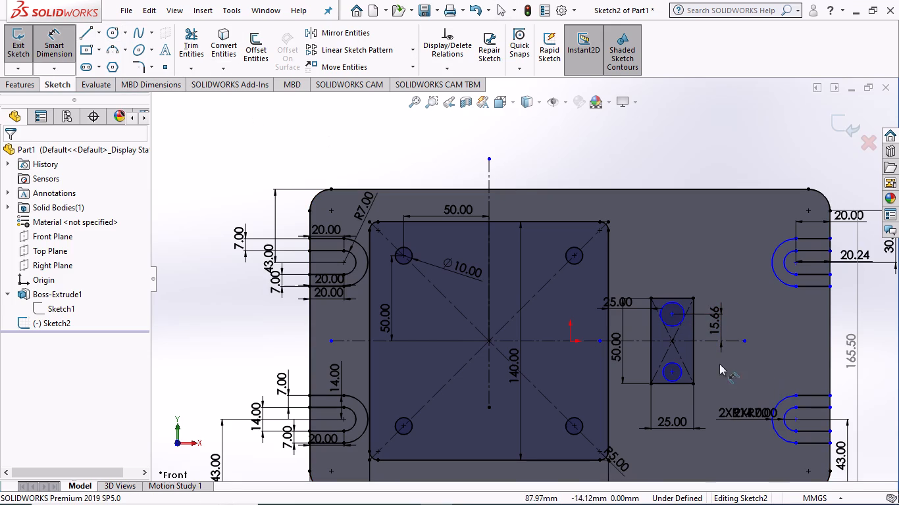
left_click(670, 310)
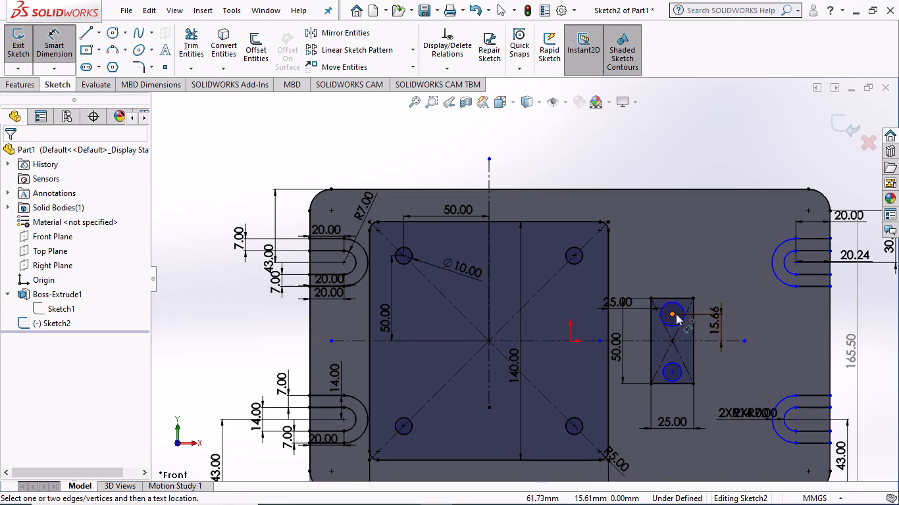
left_click(673, 312)
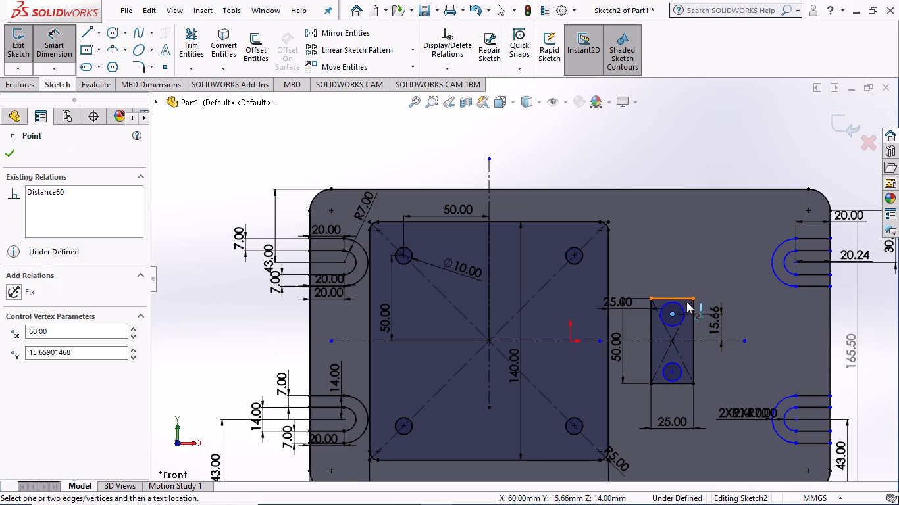
left_click(692, 304)
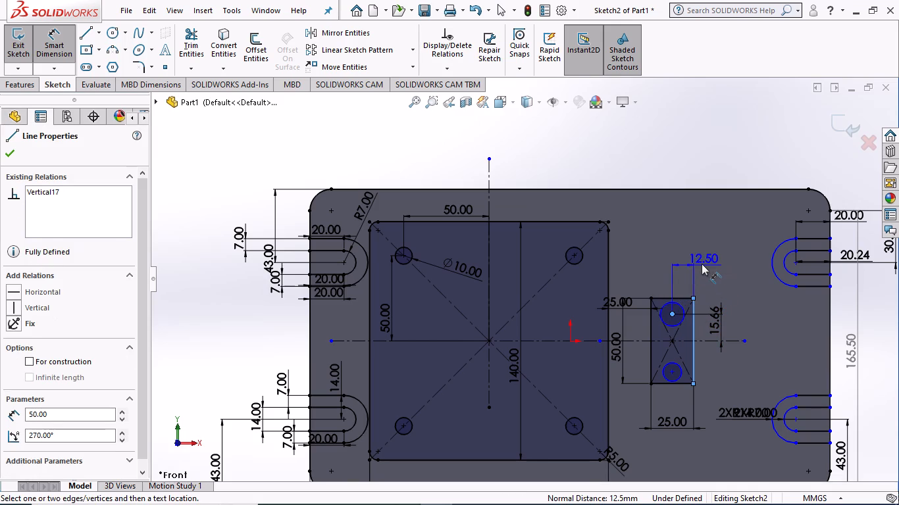
left_click(700, 260)
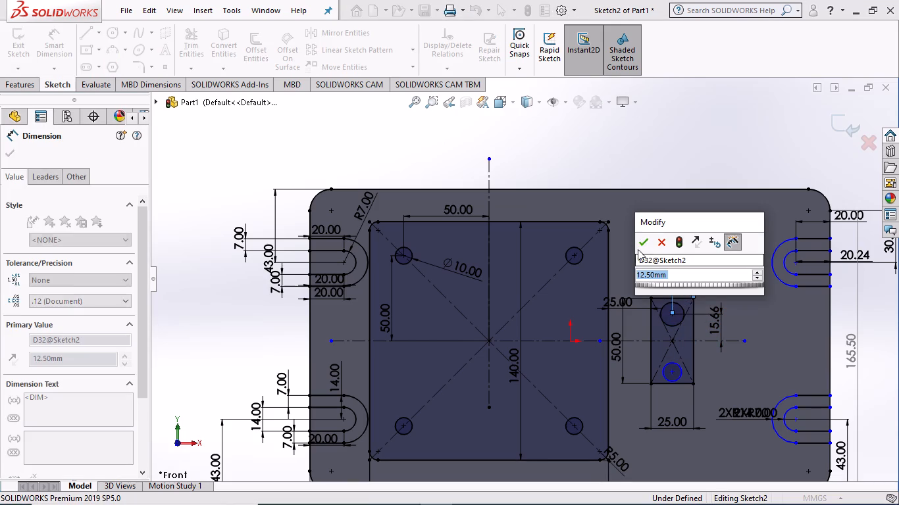
left_click(642, 241)
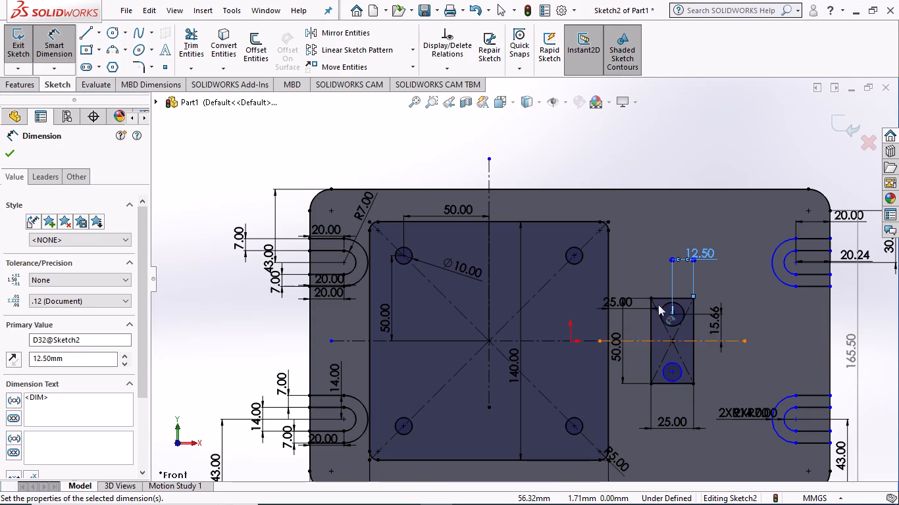
left_click(635, 235)
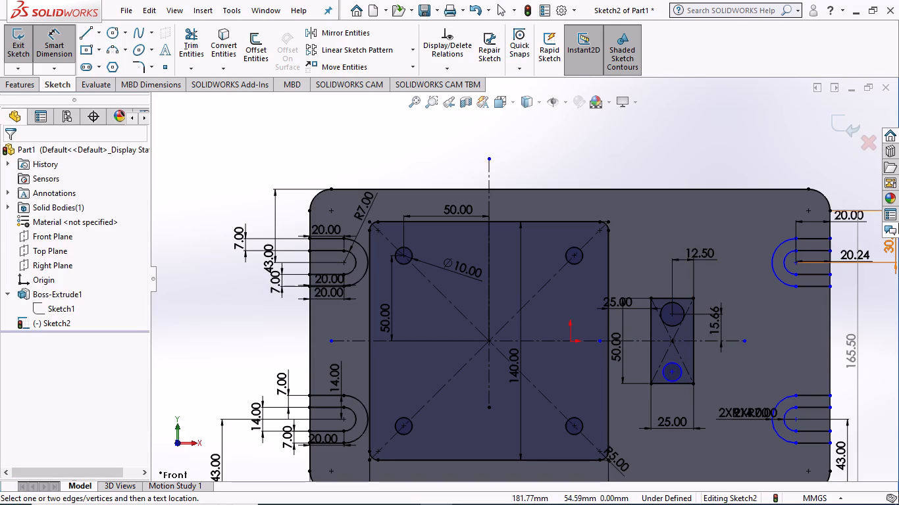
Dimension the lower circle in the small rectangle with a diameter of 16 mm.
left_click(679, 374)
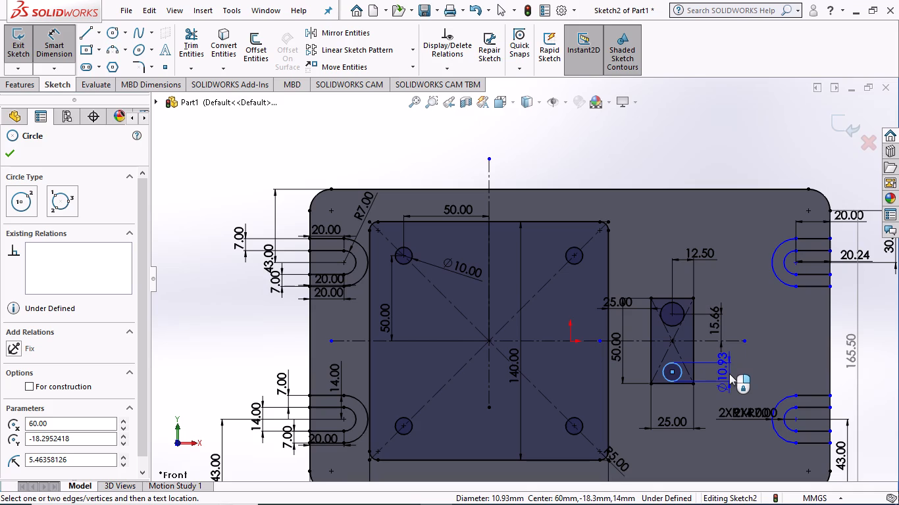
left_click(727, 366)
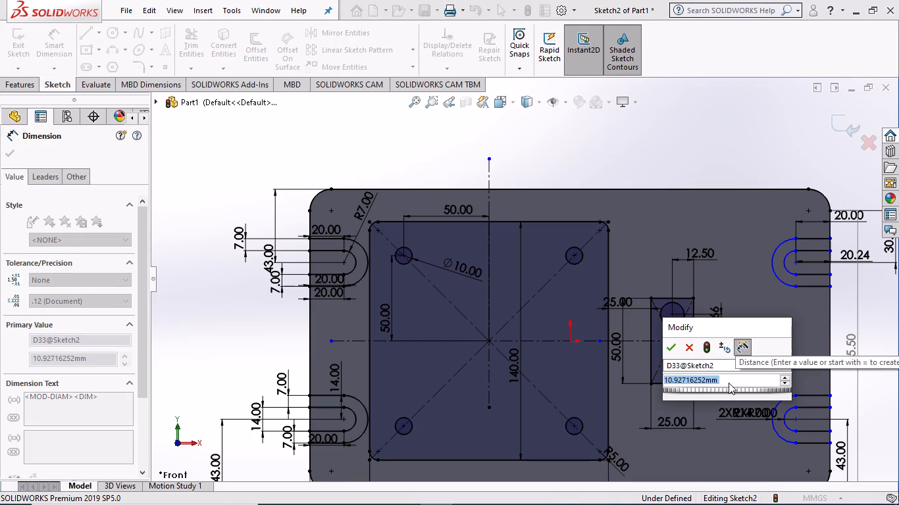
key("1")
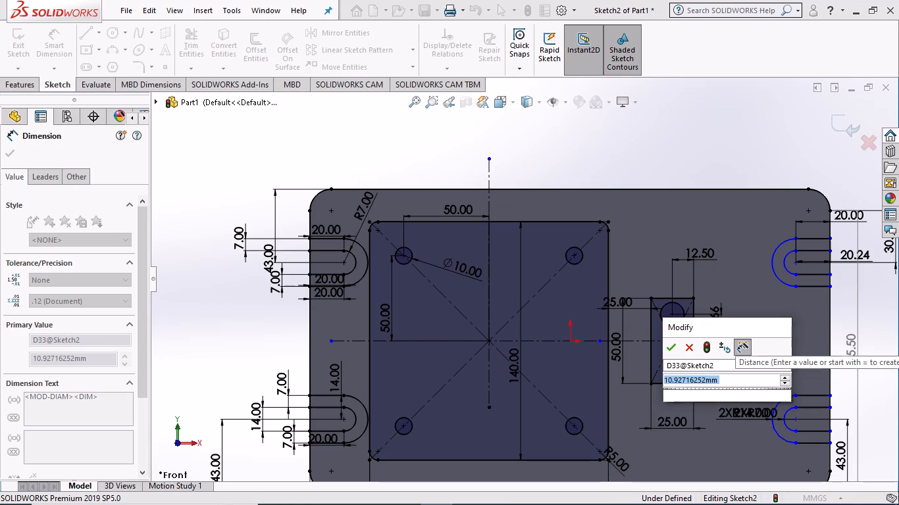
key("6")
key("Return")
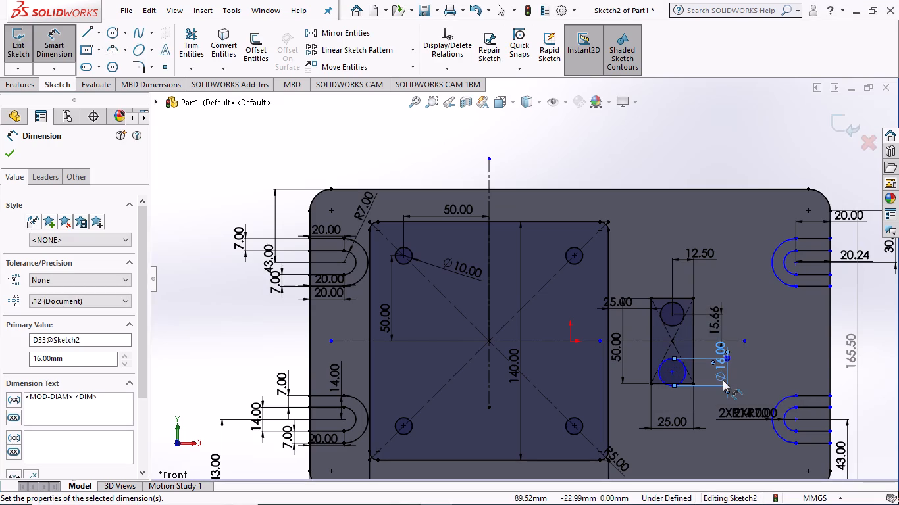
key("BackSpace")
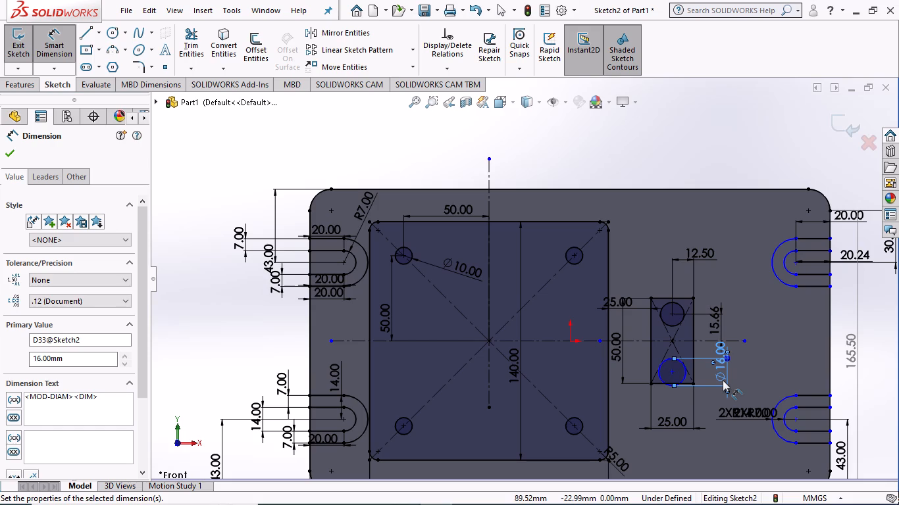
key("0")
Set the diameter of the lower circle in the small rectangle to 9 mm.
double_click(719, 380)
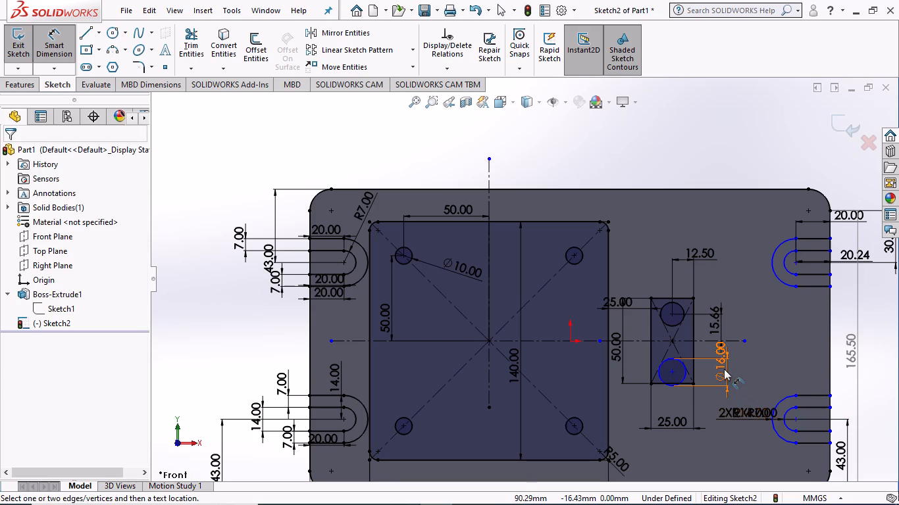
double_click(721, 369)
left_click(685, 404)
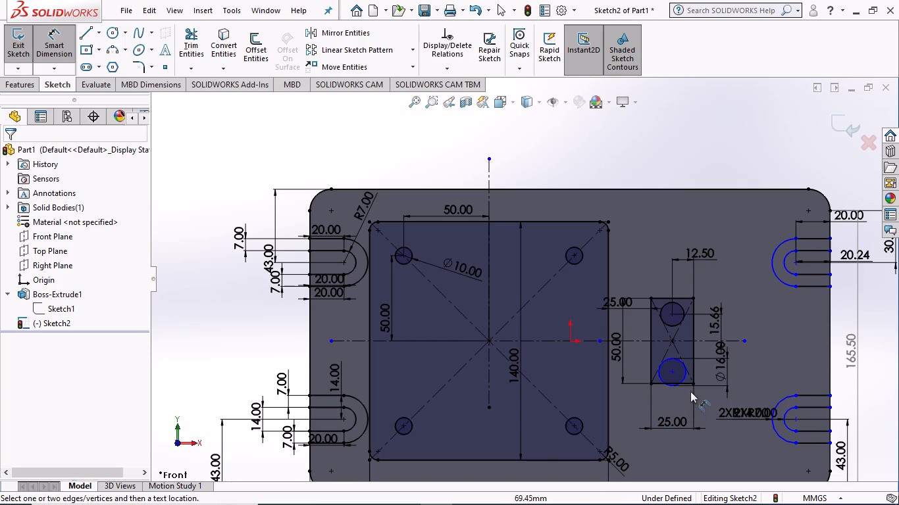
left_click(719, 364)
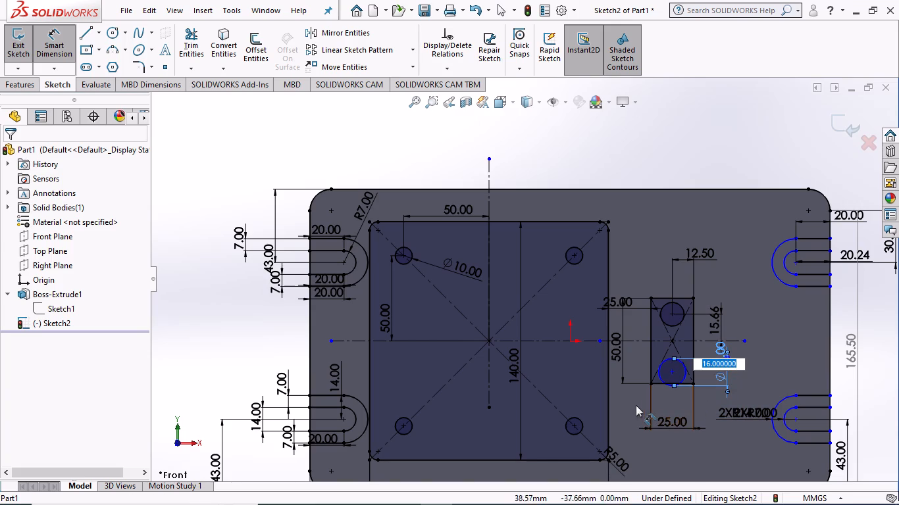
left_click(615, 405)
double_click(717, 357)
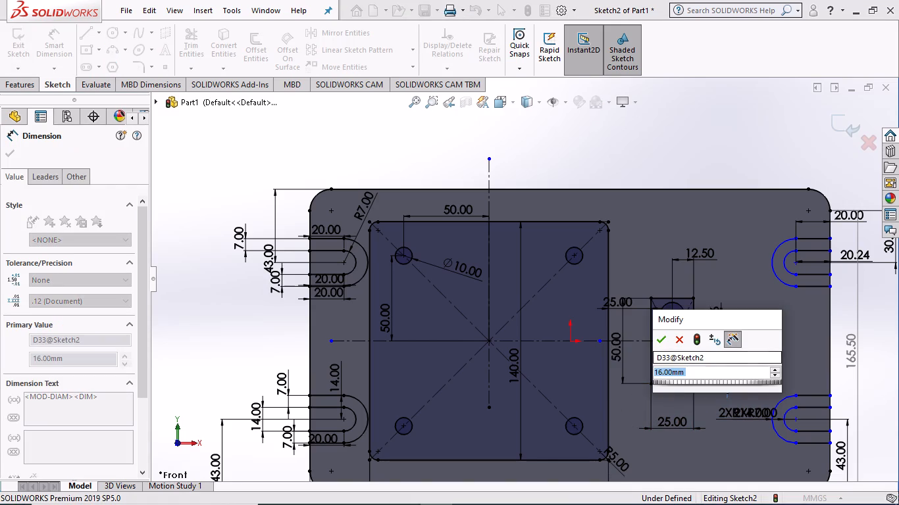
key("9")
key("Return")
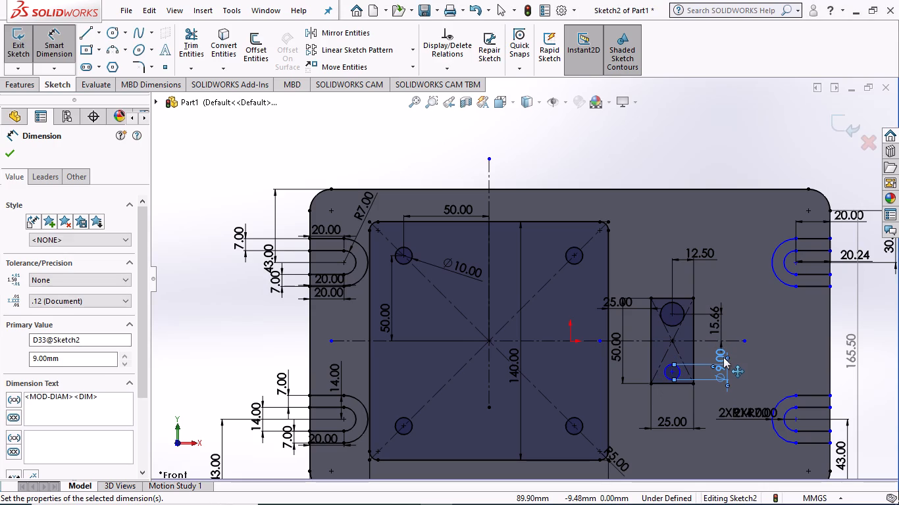
Resize the lower circle in the small rectangle to a diameter of about 17.62 mm.
key("1")
key("6")
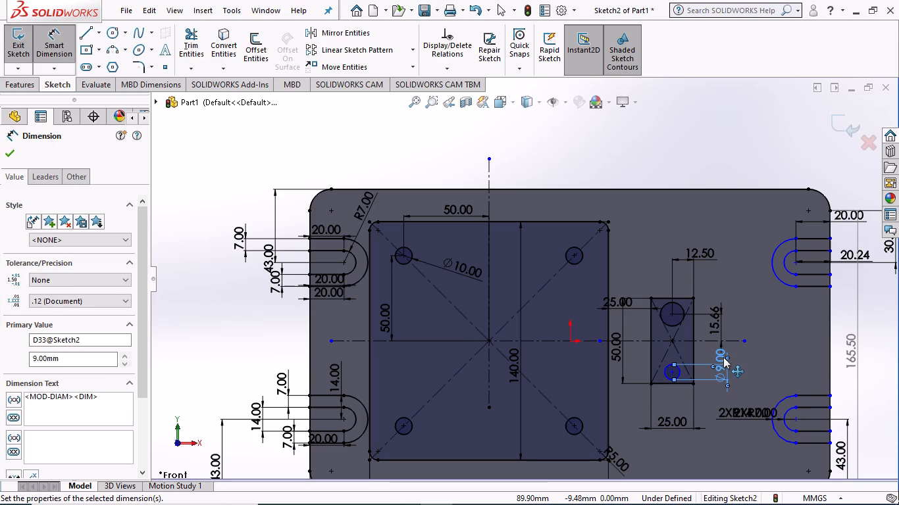
key("Return")
double_click(723, 357)
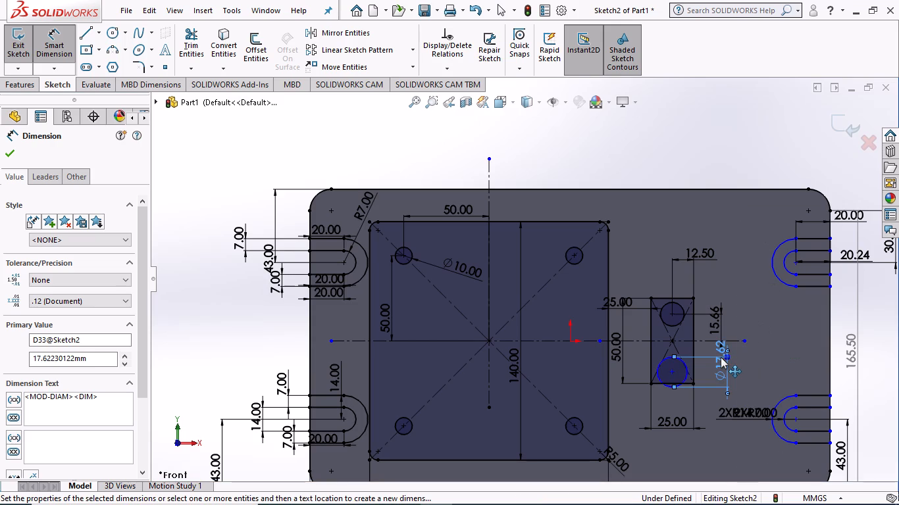
left_click(671, 450)
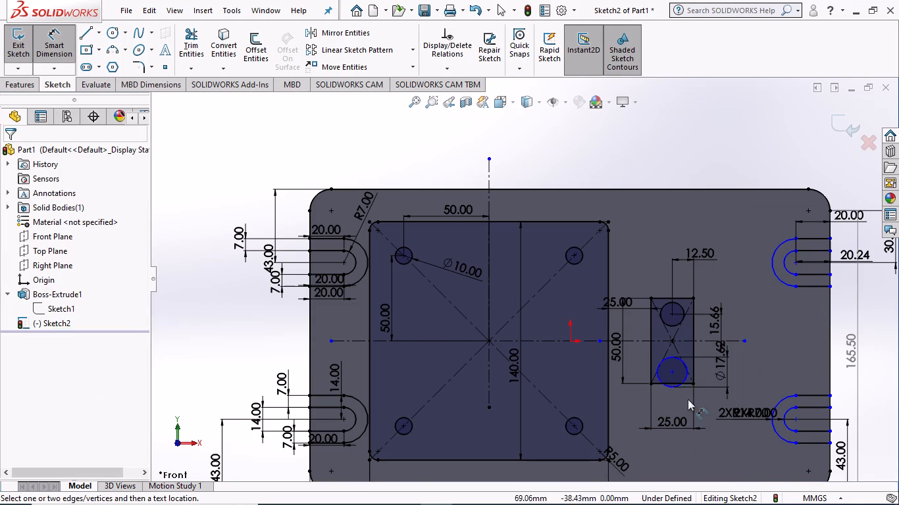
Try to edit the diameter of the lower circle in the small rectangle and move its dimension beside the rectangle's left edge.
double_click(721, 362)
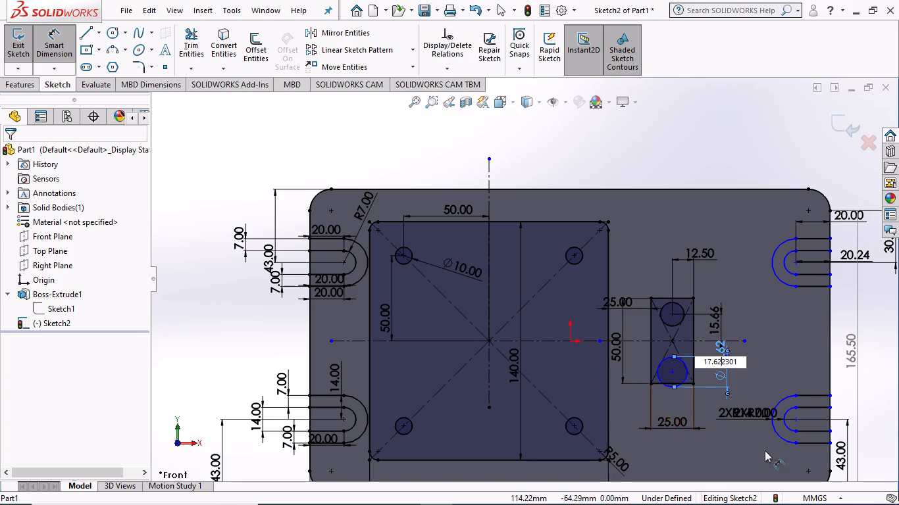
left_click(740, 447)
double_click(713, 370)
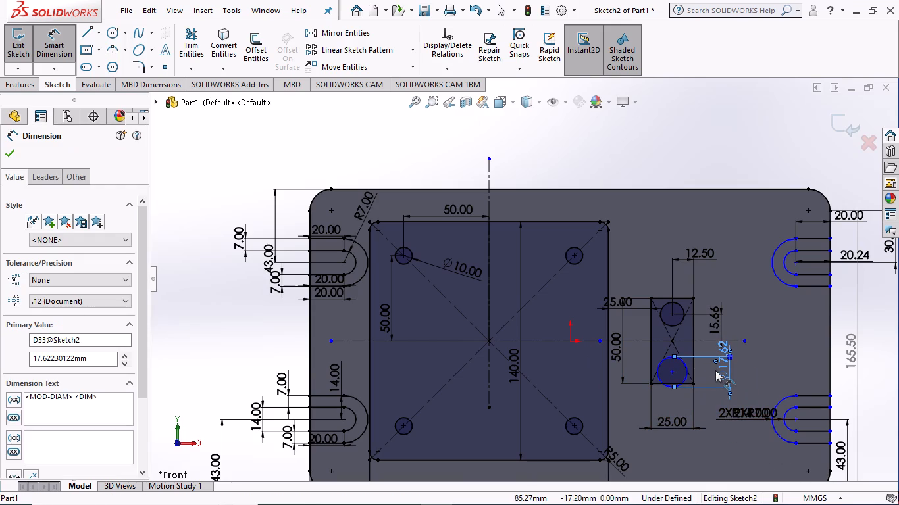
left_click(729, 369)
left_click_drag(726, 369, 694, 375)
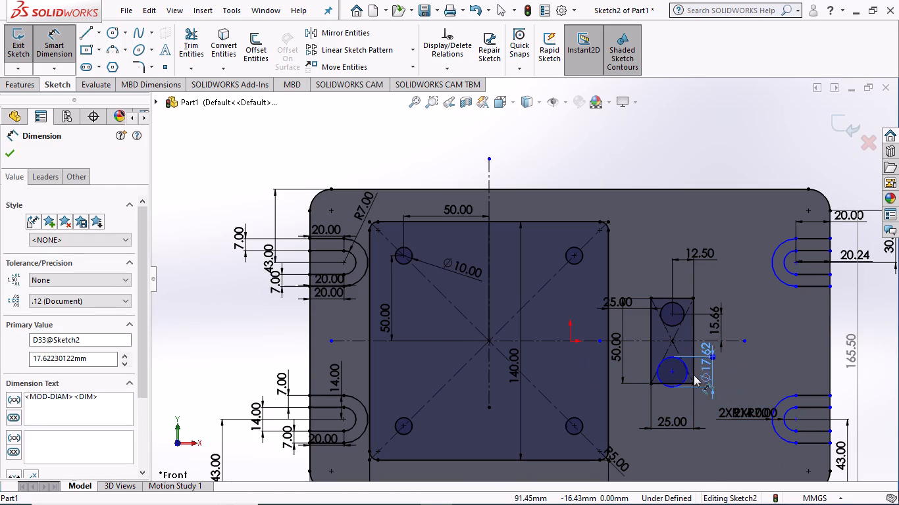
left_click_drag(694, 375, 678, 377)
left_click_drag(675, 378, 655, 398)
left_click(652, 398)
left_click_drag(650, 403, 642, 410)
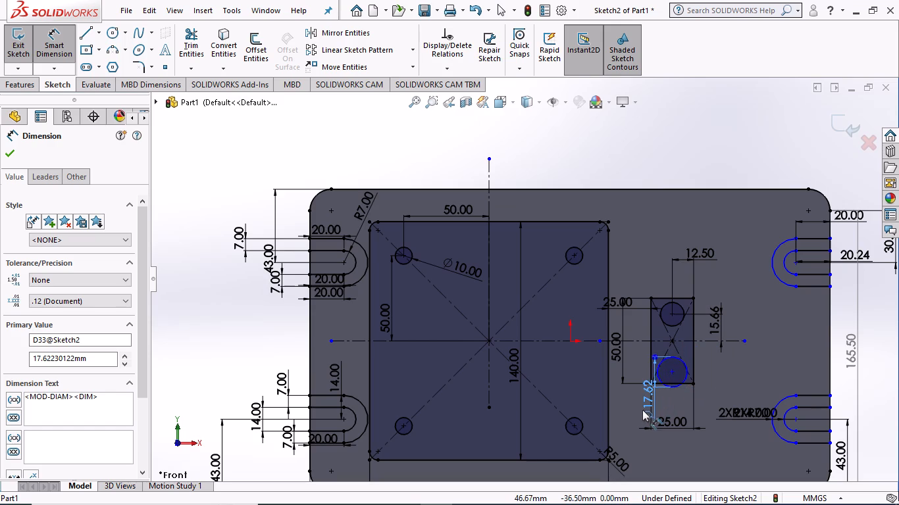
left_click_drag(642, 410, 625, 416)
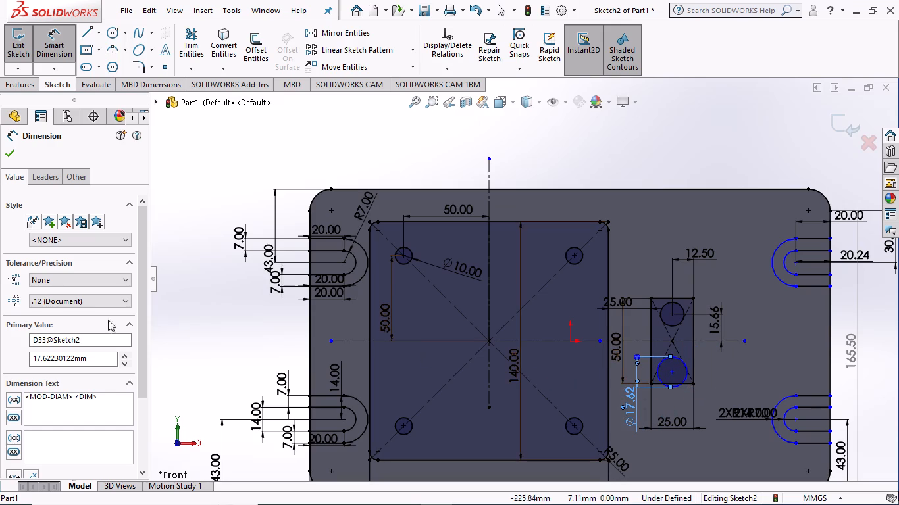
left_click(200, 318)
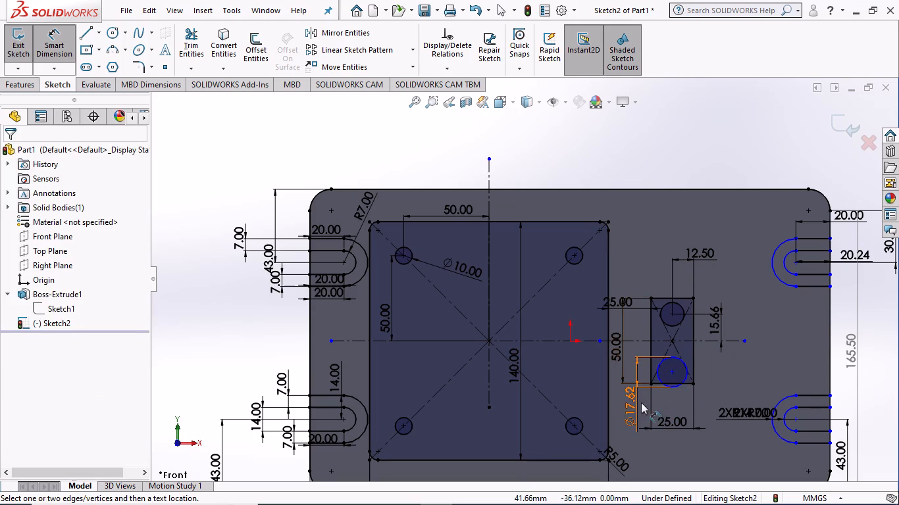
Delete the diameter dimension of the lower circle in the small rectangle.
double_click(626, 403)
left_click(623, 404)
left_click(642, 389)
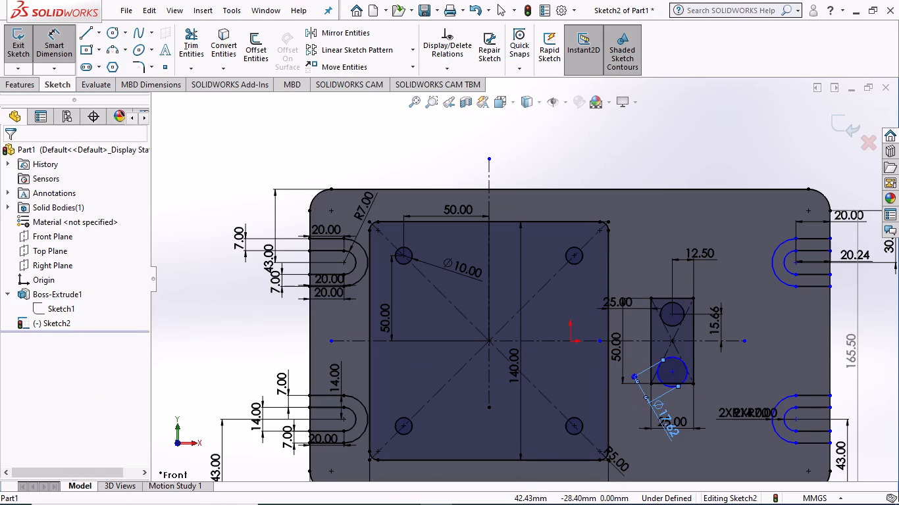
double_click(642, 389)
left_click_drag(641, 383, 634, 370)
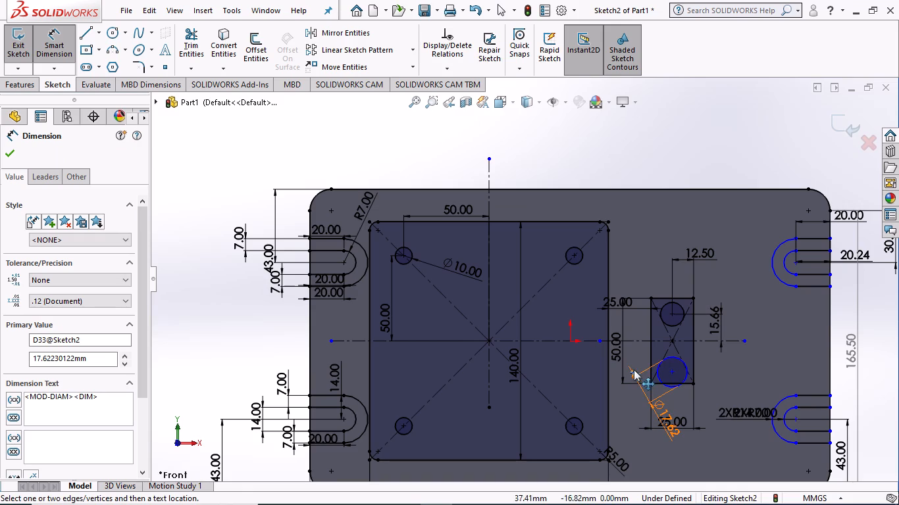
left_click_drag(634, 370, 632, 363)
left_click_drag(671, 427, 642, 428)
left_click_drag(667, 416, 770, 389)
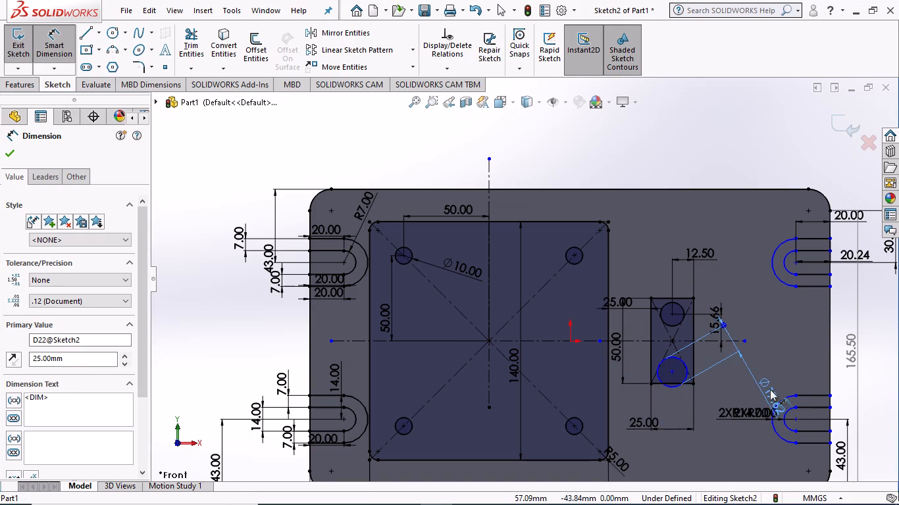
left_click_drag(770, 389, 717, 378)
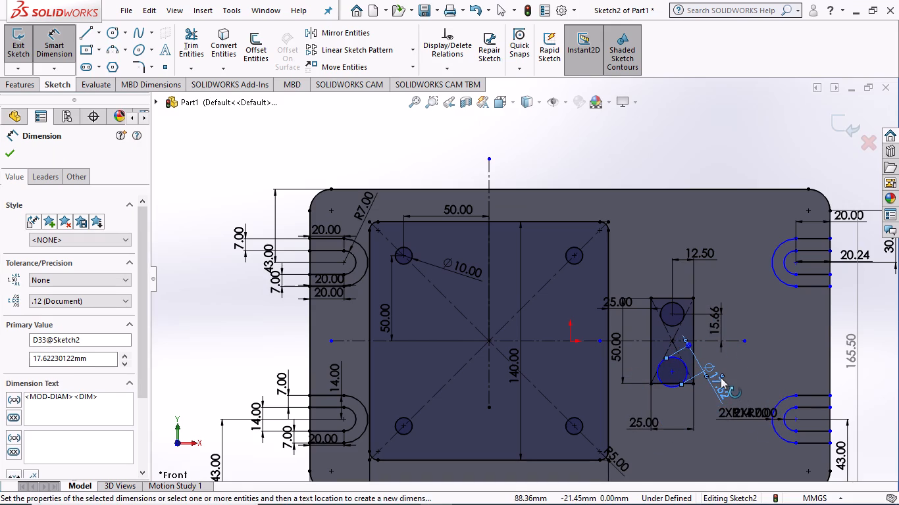
key("Delete")
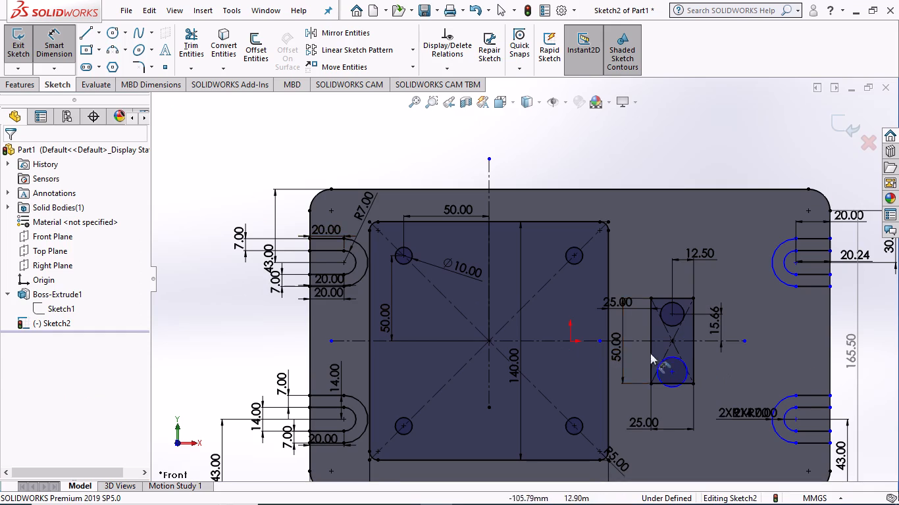
Dimension the lower circle in the small rectangle with a diameter of 16 mm.
left_click(689, 366)
left_click(746, 364)
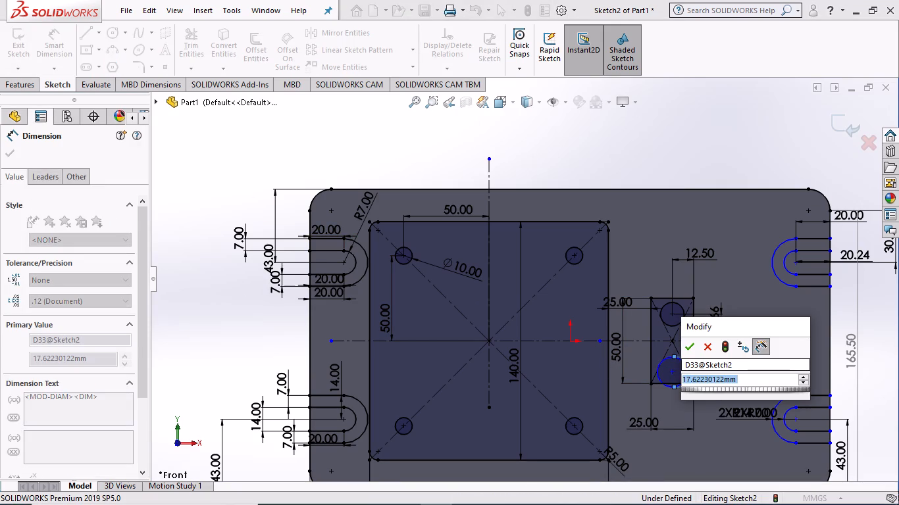
key("1")
key("6")
key("Return")
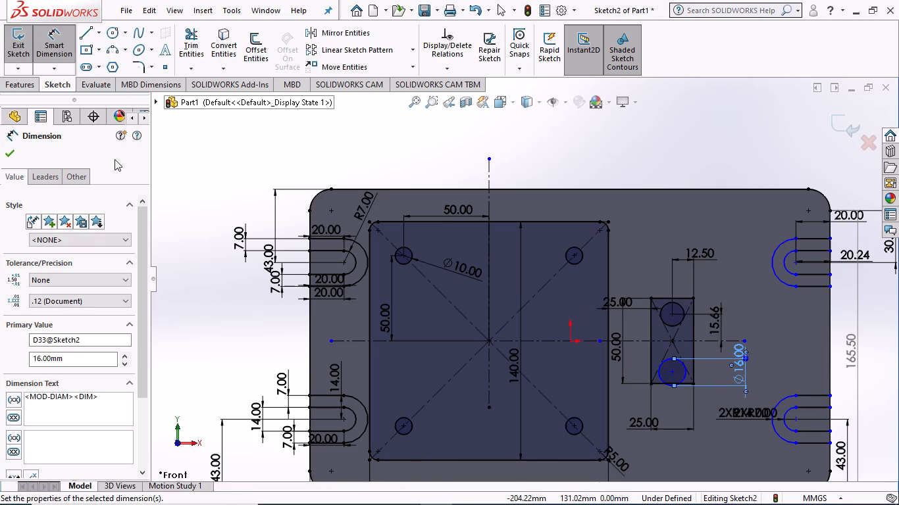
Dimension the horizontal distance from the lower circle's centre to the left edge of the small rectangle.
left_click(671, 371)
left_click(671, 368)
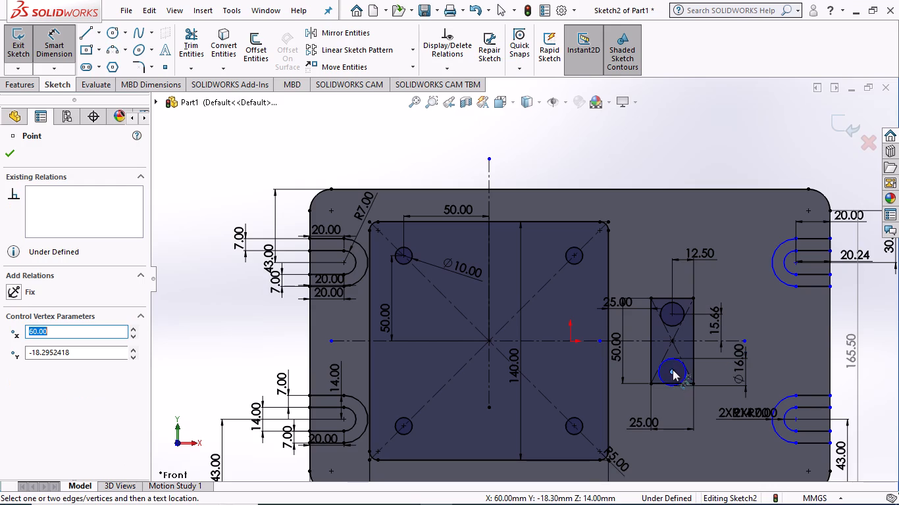
left_click(650, 352)
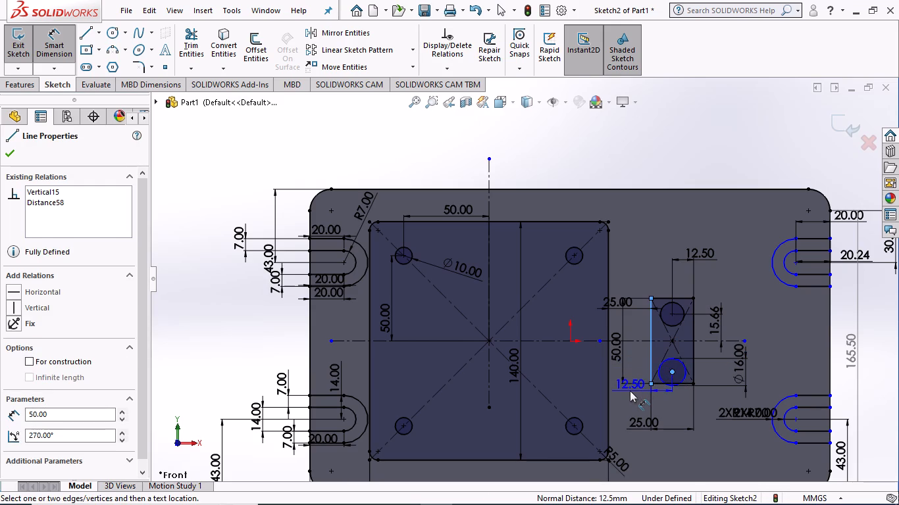
left_click(630, 391)
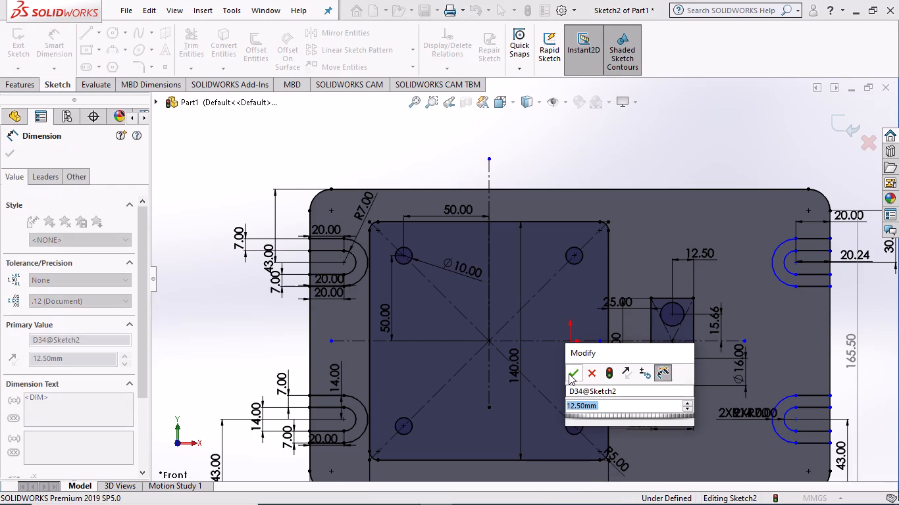
left_click(569, 373)
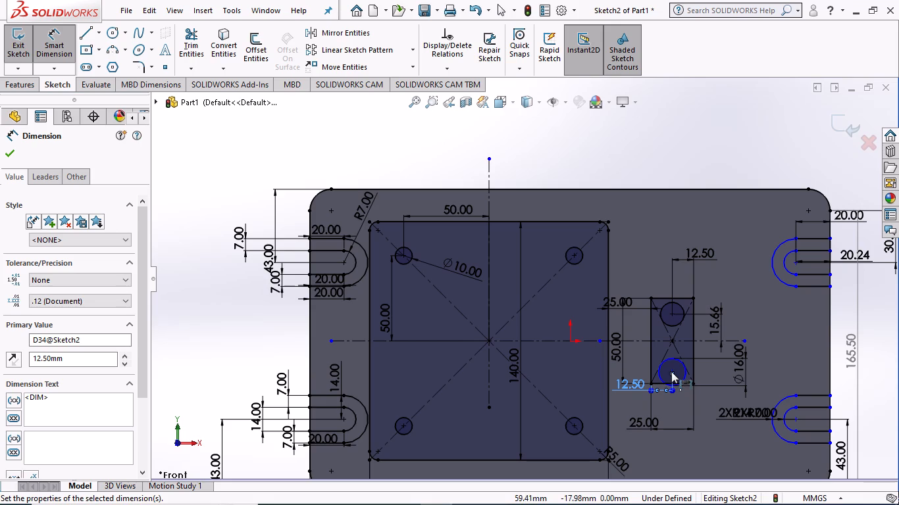
Dimension the vertical distance from the lower circle's centre to the small rectangle's top edge as 43 mm.
left_click(673, 370)
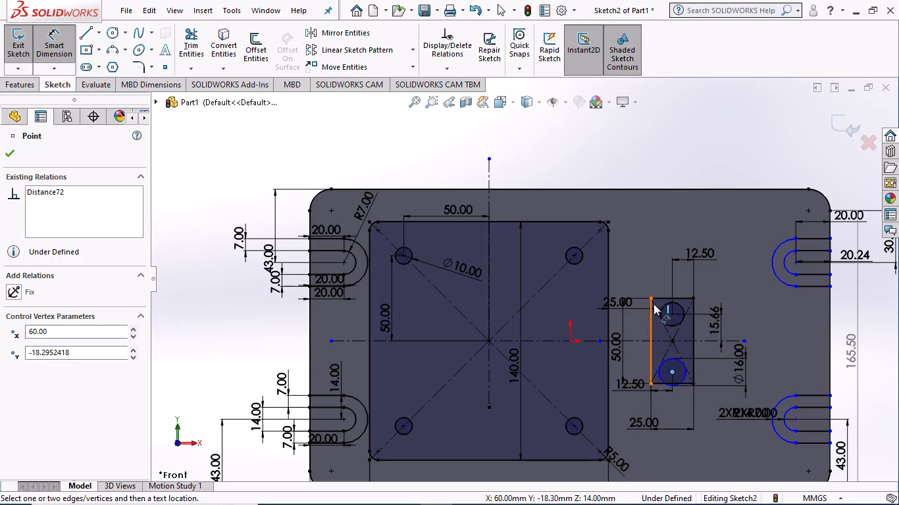
left_click(661, 298)
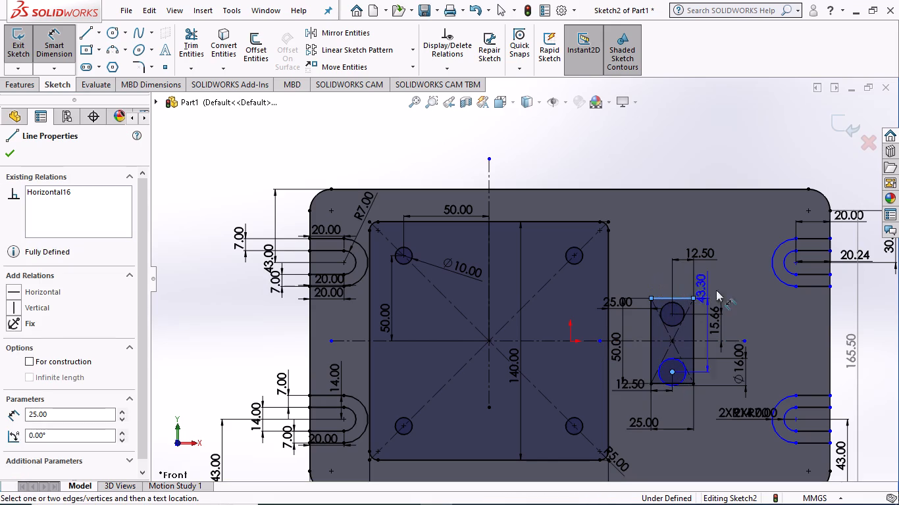
left_click(763, 292)
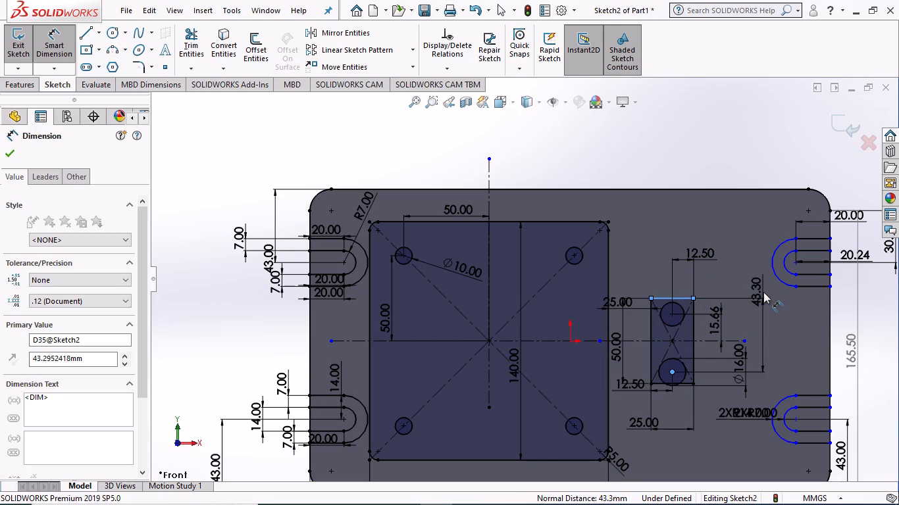
type("43")
key("Return")
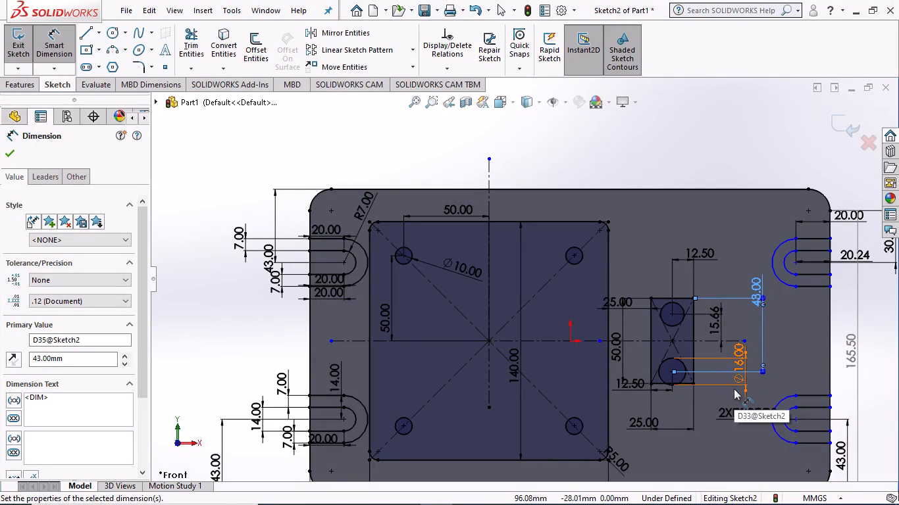
left_click(733, 259)
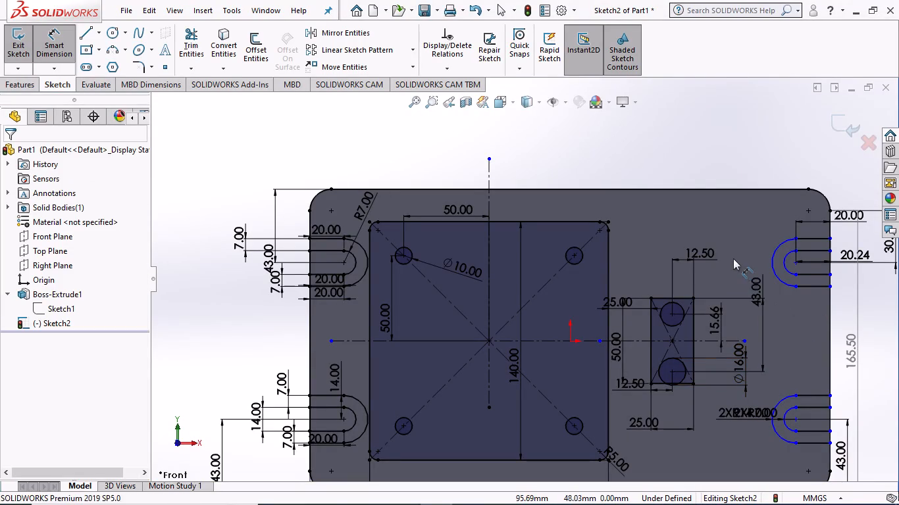
Set the vertical distance between the lower circle's centre and the small rectangle's top edge to 42 mm.
double_click(752, 289)
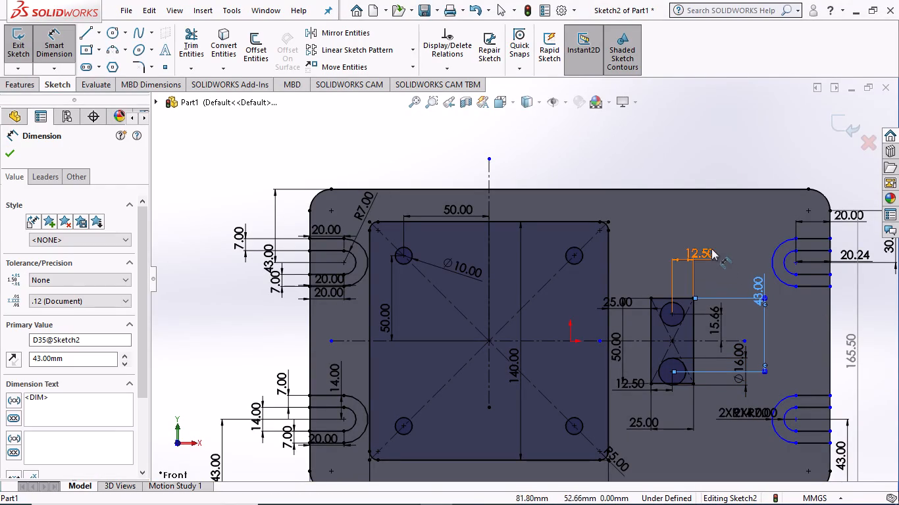
left_click(732, 235)
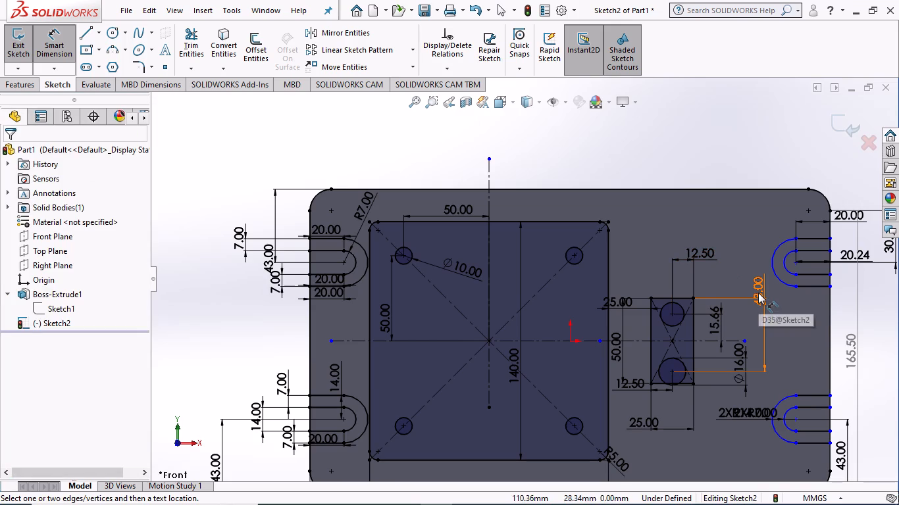
double_click(758, 293)
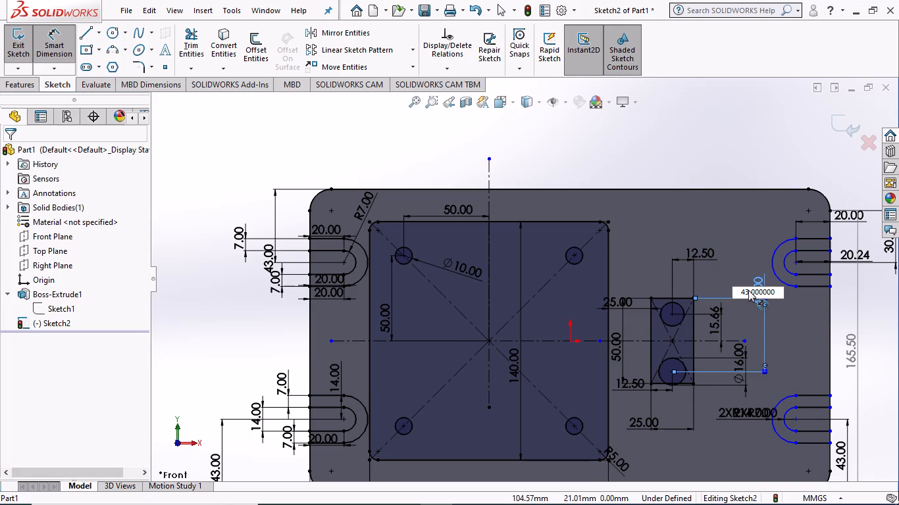
left_click(748, 290)
key("BackSpace")
key("BackSpace")
type("42")
key("Return")
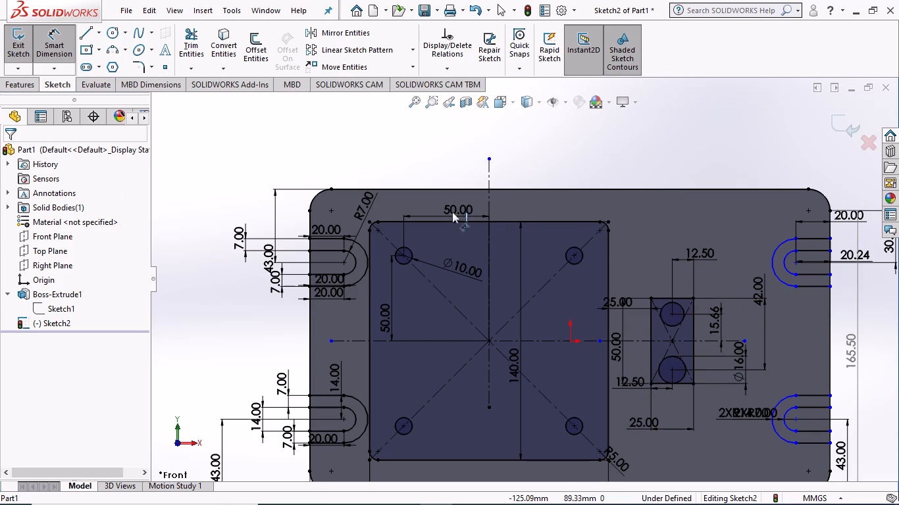
left_click(654, 126)
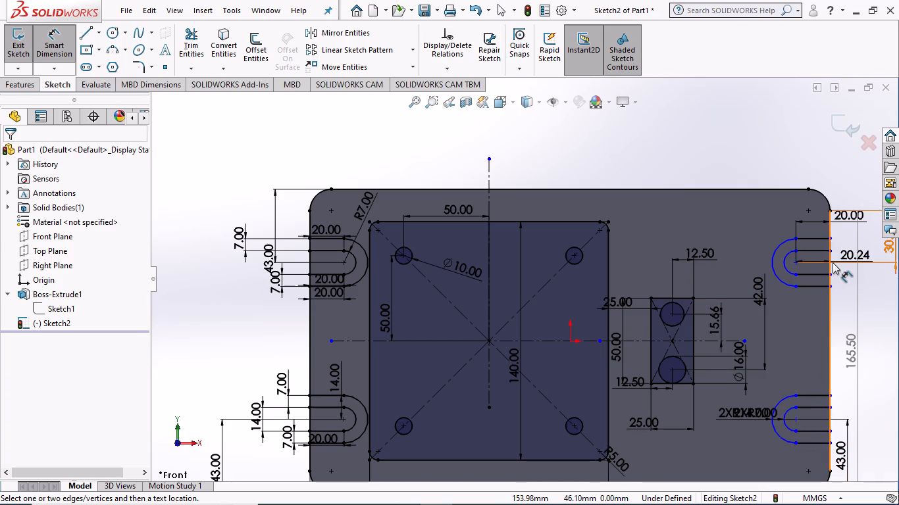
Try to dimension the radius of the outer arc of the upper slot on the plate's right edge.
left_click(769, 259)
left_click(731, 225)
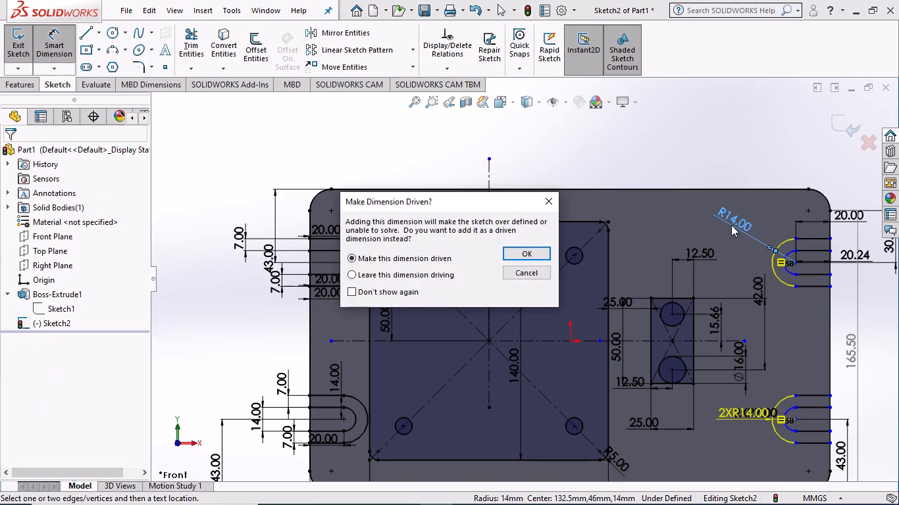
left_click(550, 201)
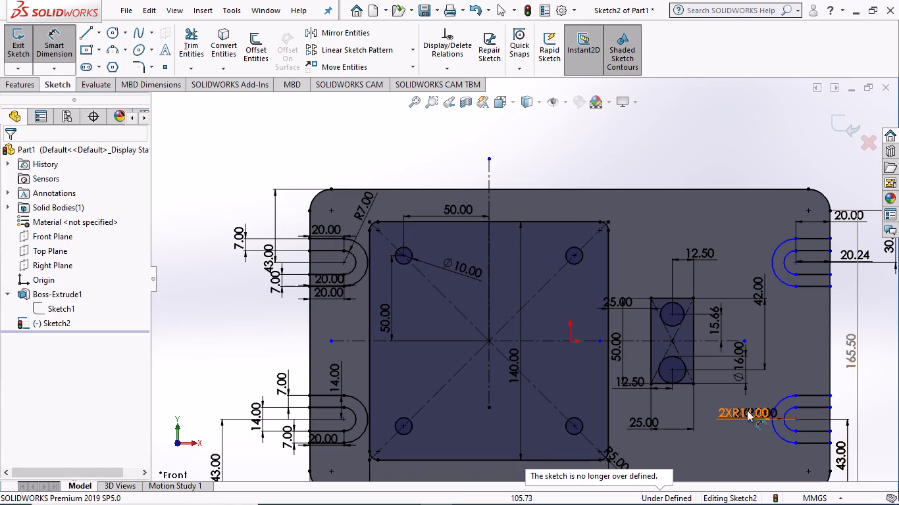
Separate the overlapping 2XR14 and 2XR7 radius dimensions beside the lower slot on the plate's right edge.
left_click_drag(747, 410, 711, 412)
left_click(721, 444)
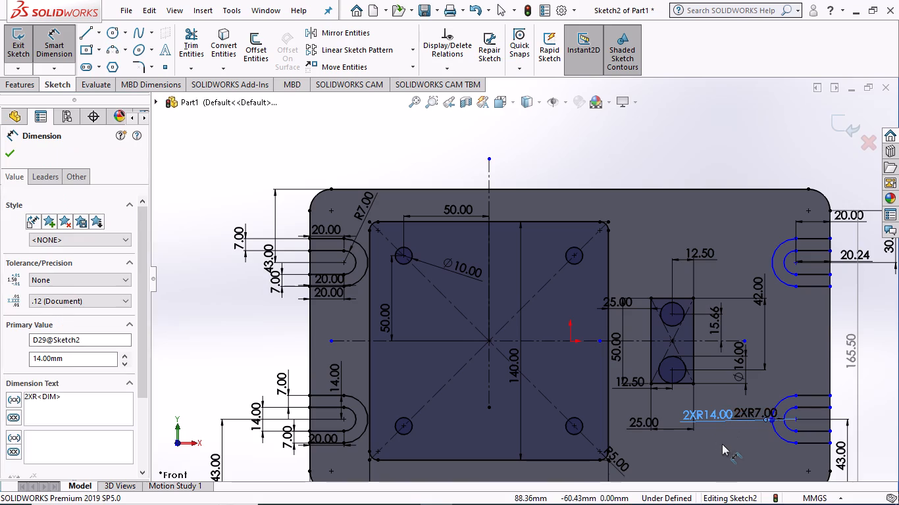
left_click_drag(748, 404, 745, 441)
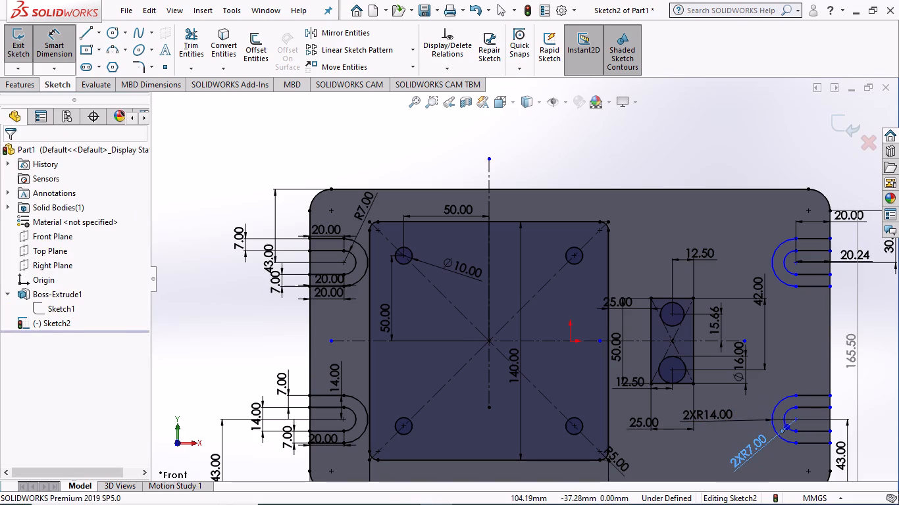
left_click(785, 336)
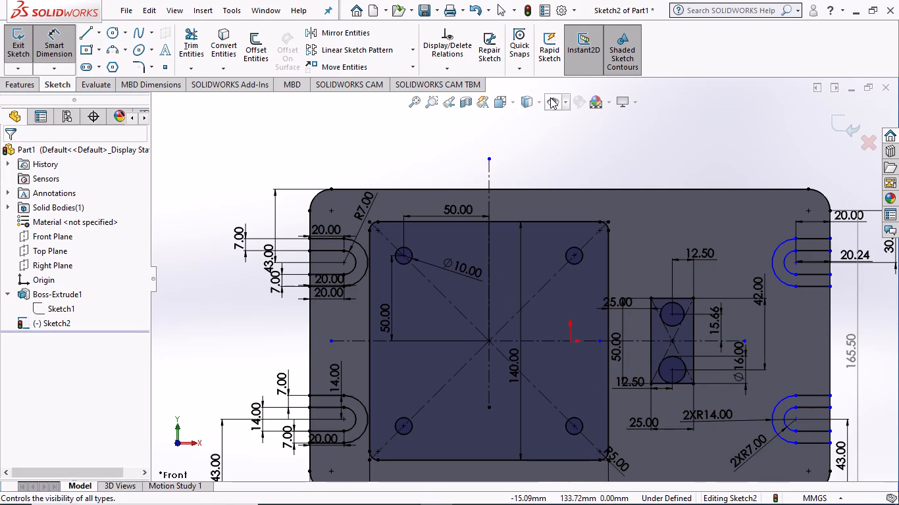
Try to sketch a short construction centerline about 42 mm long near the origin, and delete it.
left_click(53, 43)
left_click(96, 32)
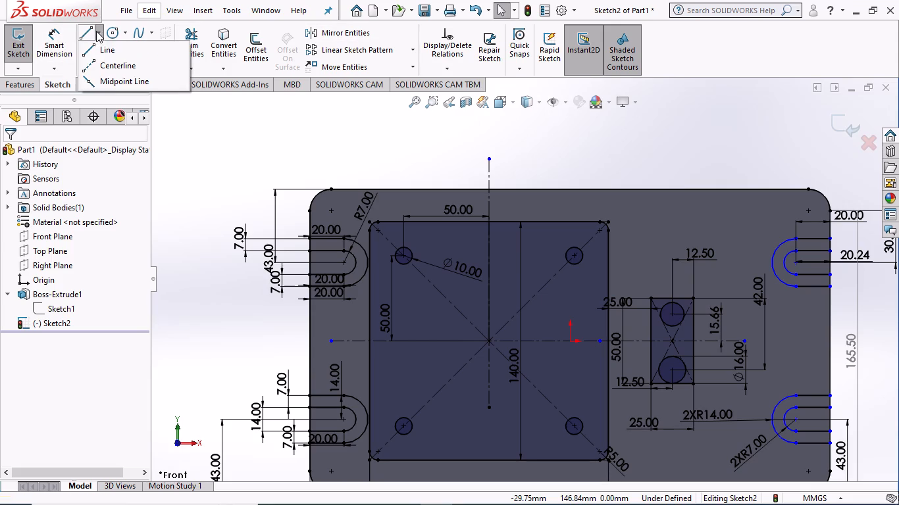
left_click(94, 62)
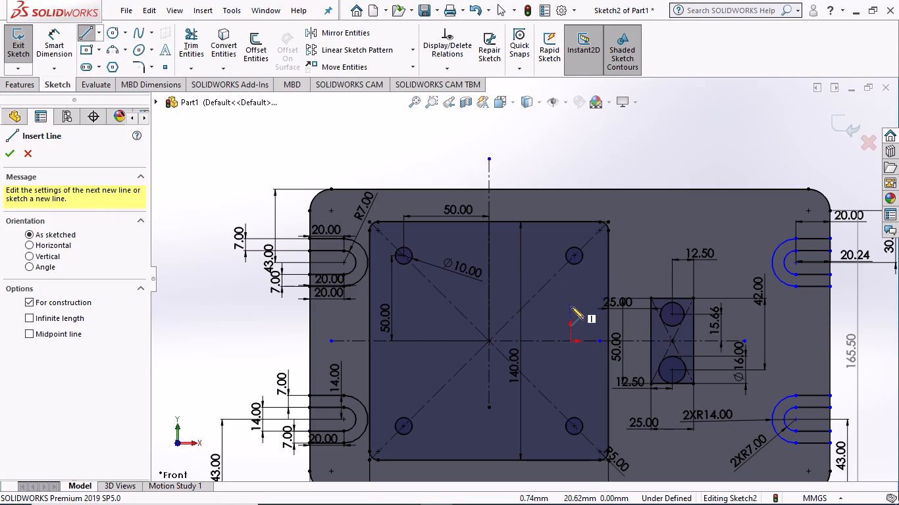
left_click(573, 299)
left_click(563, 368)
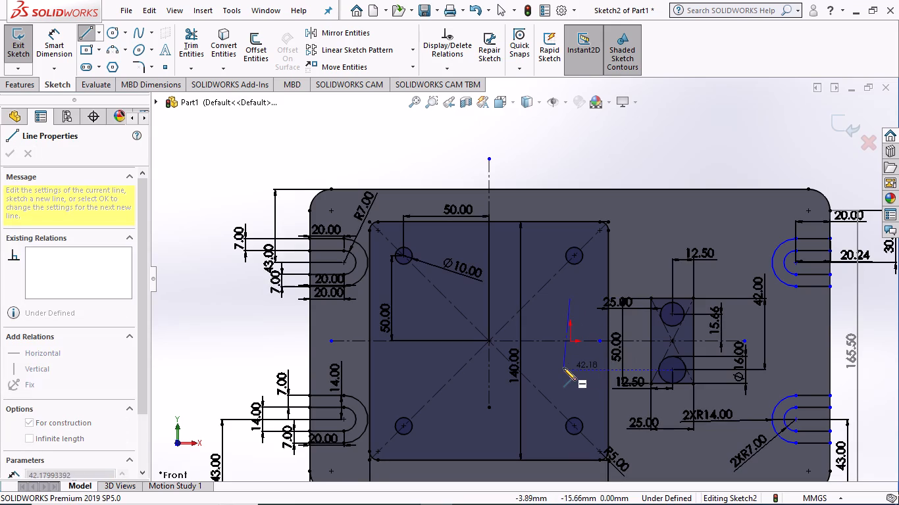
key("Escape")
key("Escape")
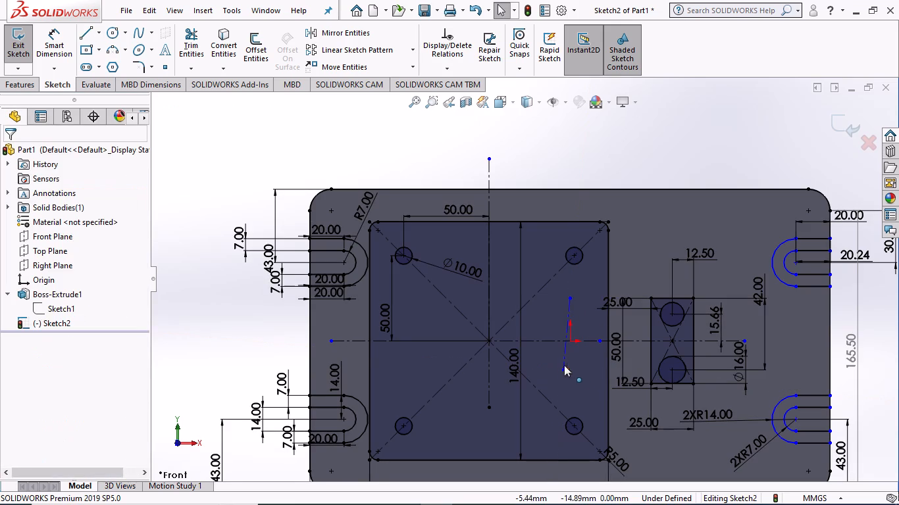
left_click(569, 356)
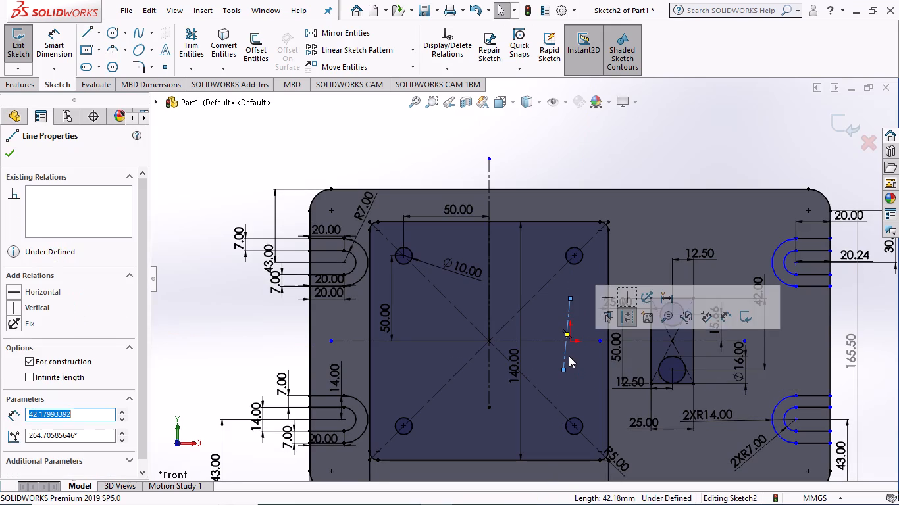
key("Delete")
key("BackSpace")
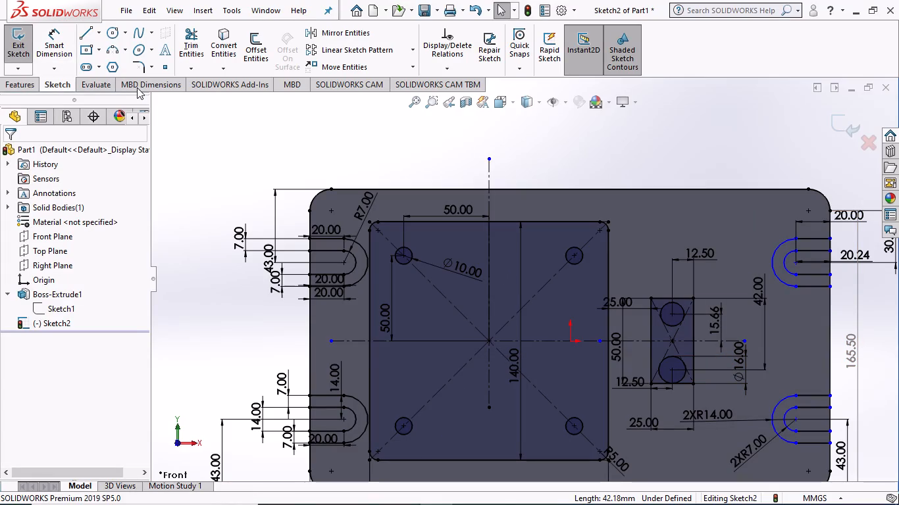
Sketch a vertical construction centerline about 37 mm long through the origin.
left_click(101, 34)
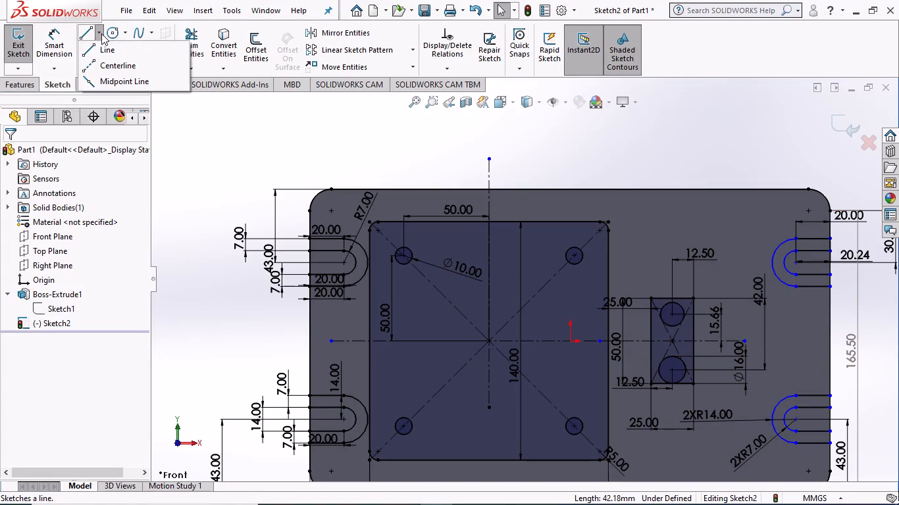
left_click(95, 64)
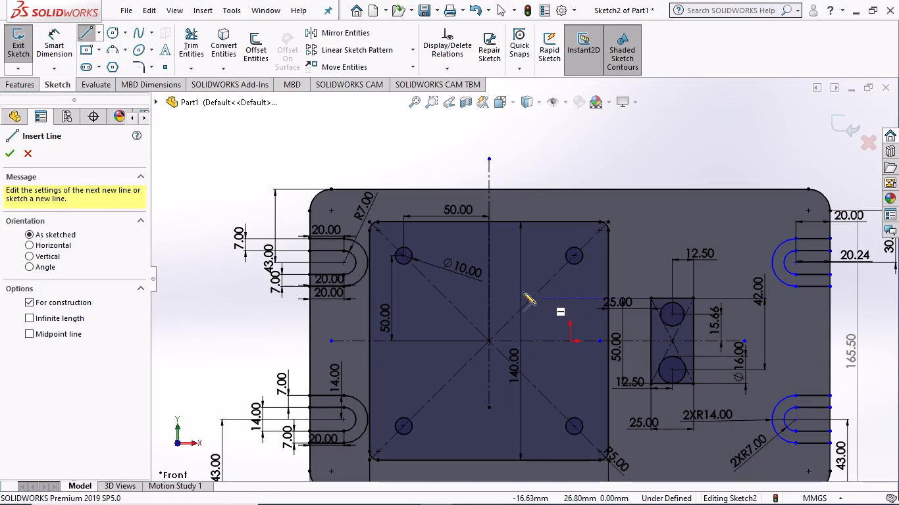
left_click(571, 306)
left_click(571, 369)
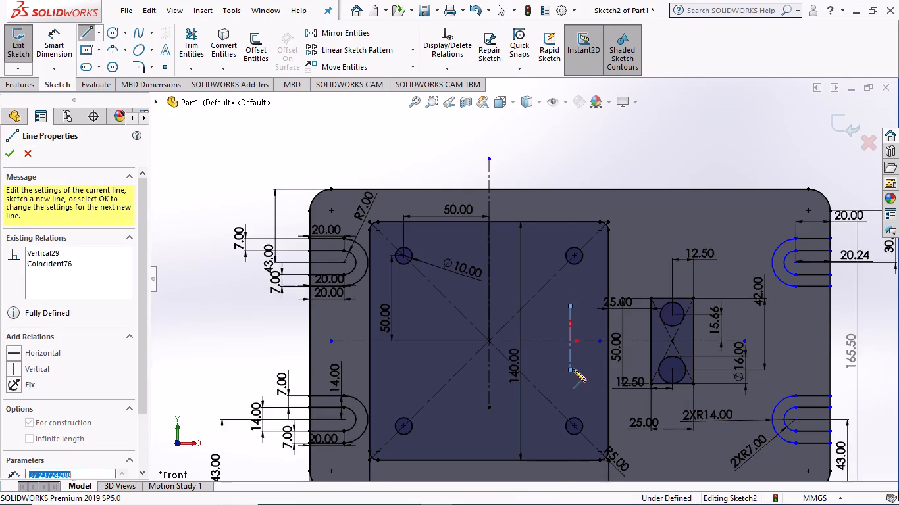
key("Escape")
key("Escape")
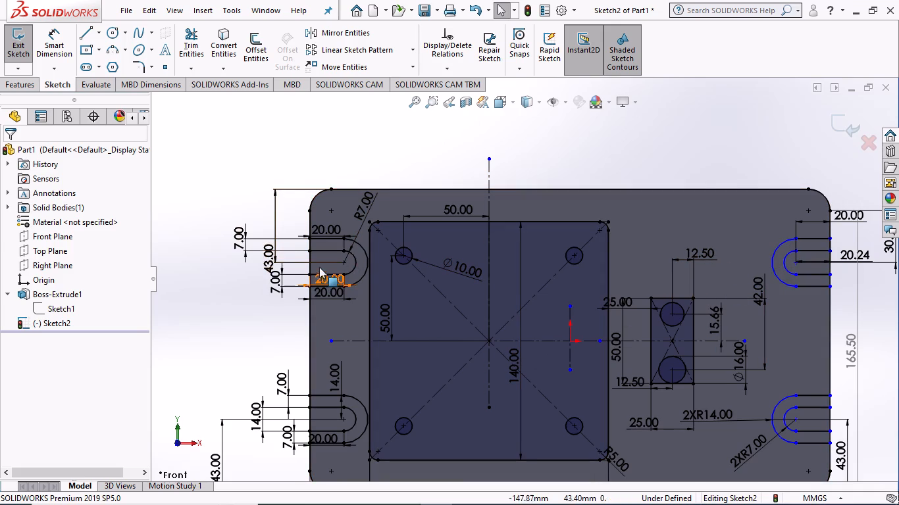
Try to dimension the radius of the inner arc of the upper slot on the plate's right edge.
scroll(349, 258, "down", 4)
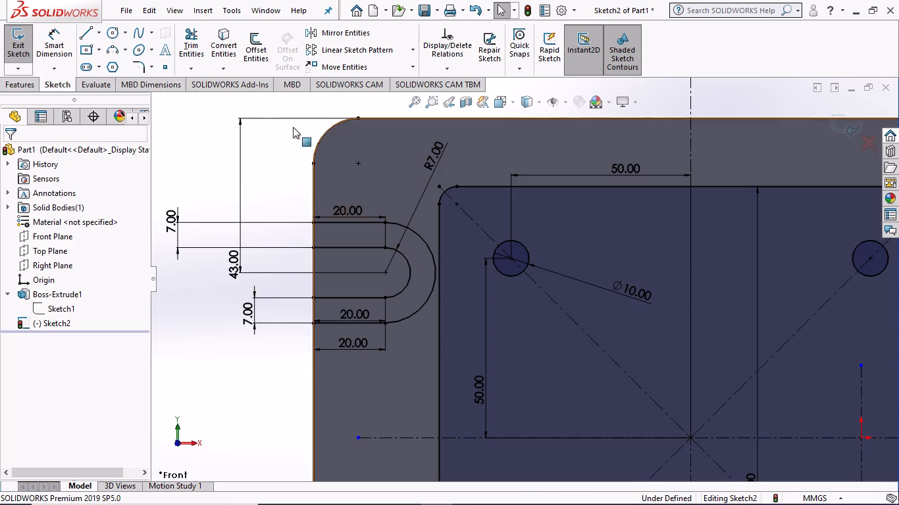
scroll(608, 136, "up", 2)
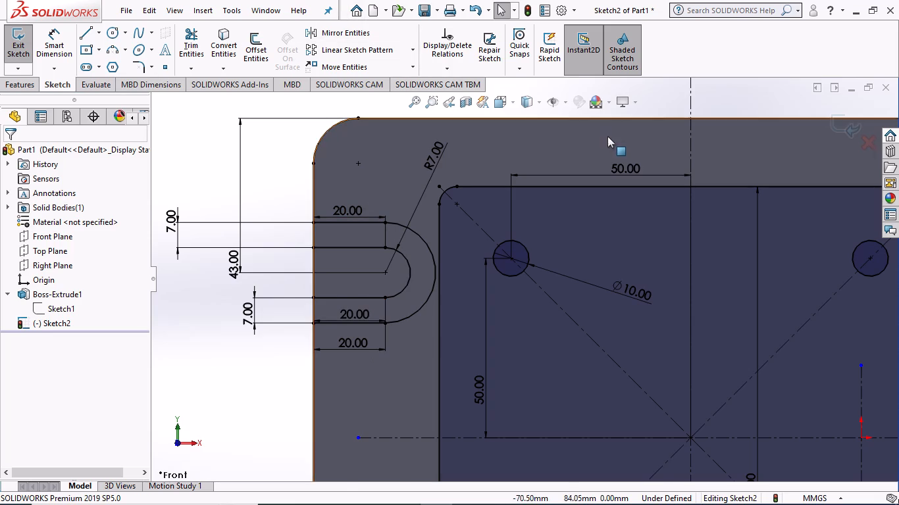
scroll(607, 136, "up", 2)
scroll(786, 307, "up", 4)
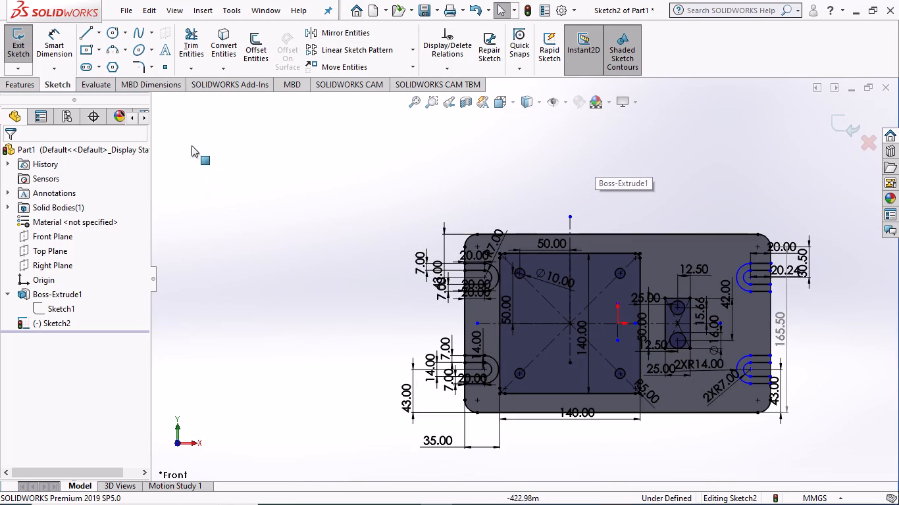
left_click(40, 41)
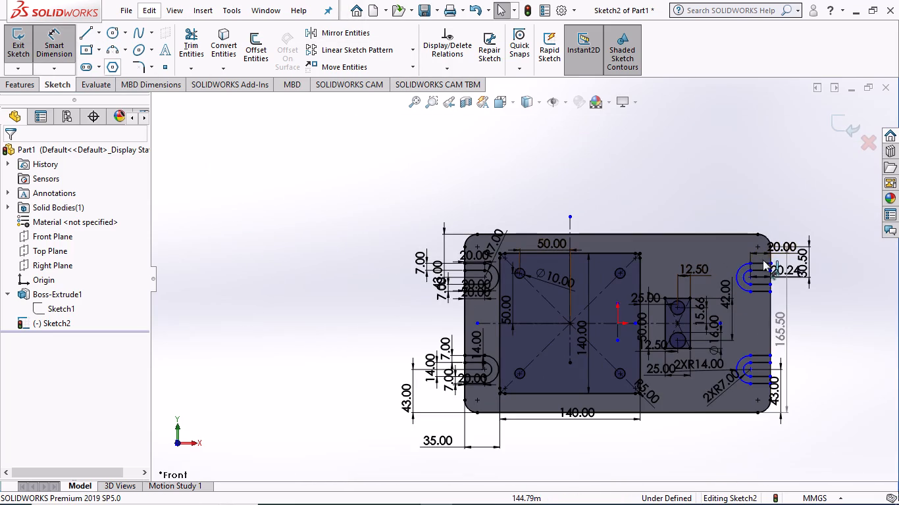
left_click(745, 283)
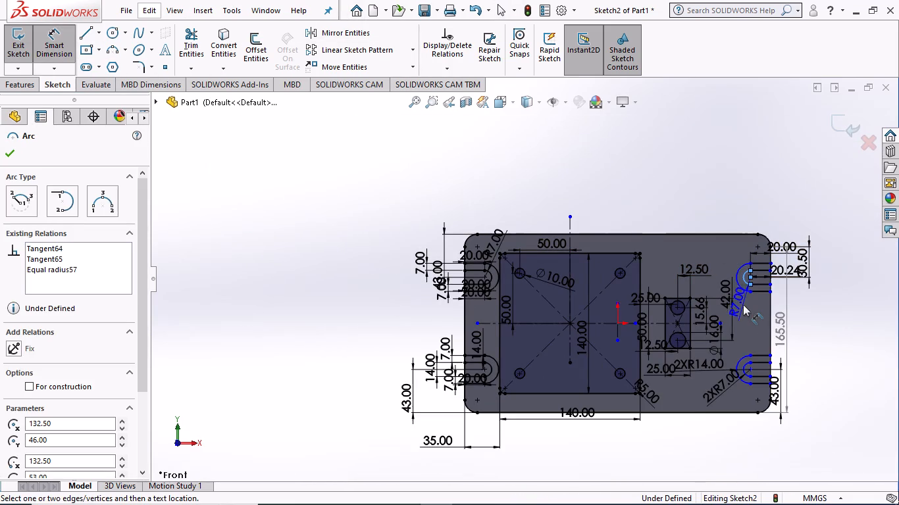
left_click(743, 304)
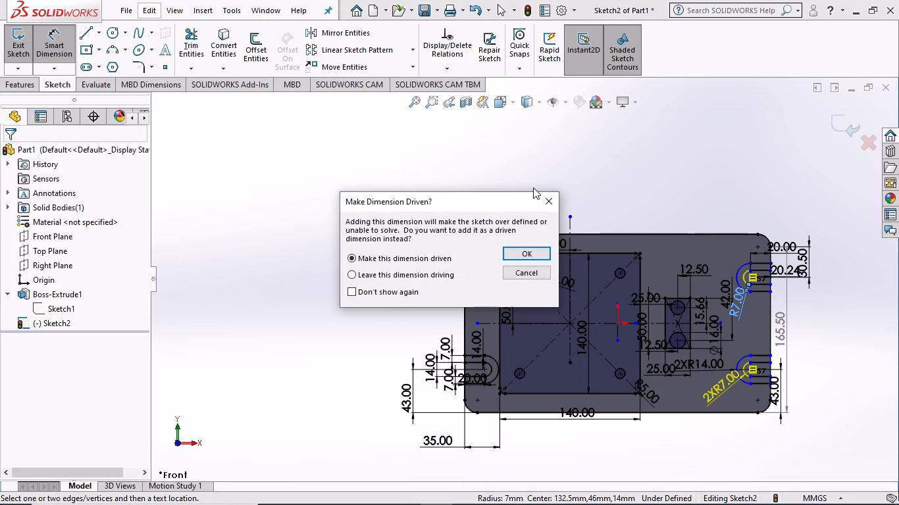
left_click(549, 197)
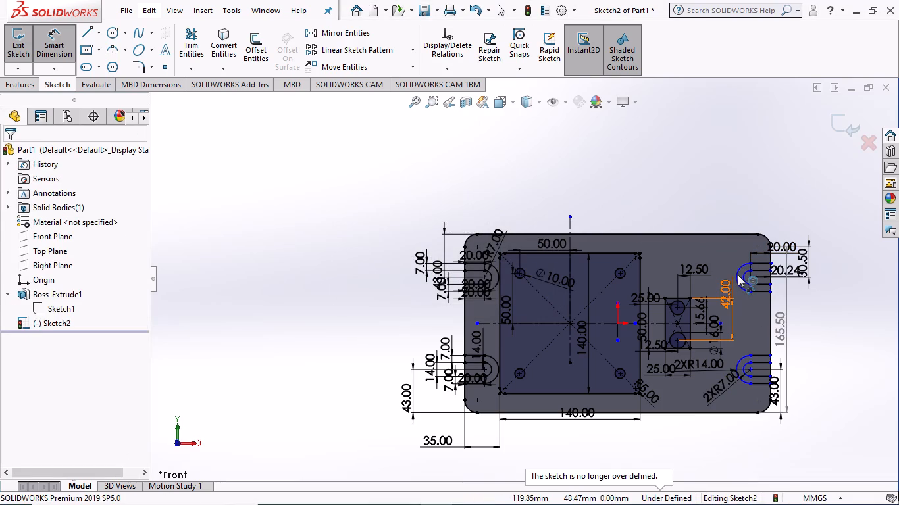
Dimension the horizontal distance from the outer arc's midpoint of the upper right-edge slot to the plate's right edge.
scroll(729, 274, "down", 3)
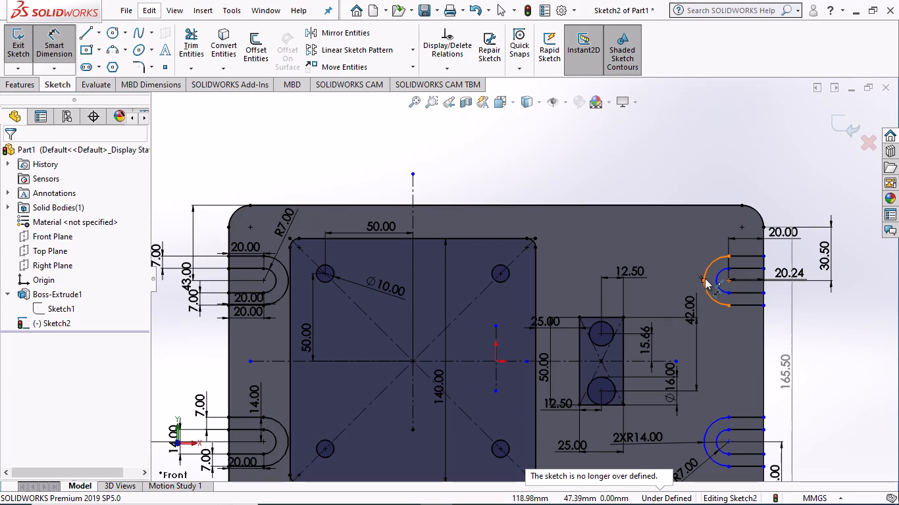
left_click(702, 278)
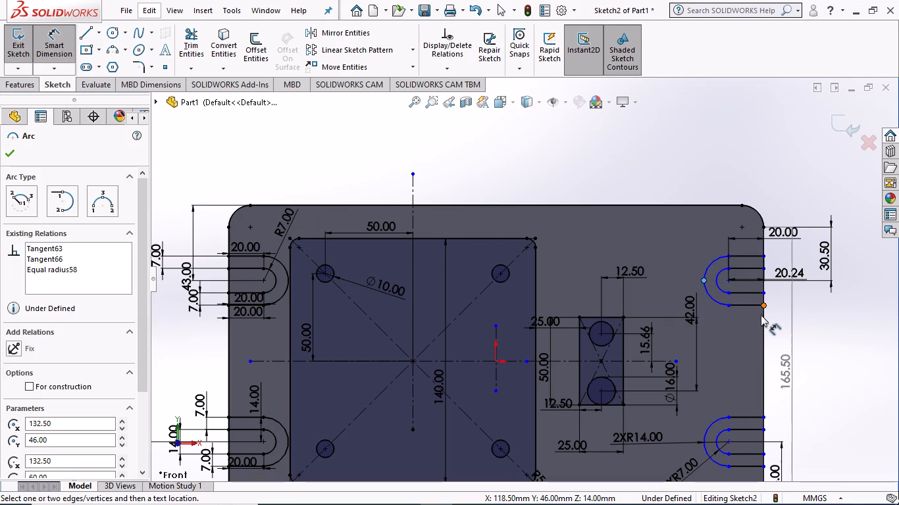
left_click(761, 315)
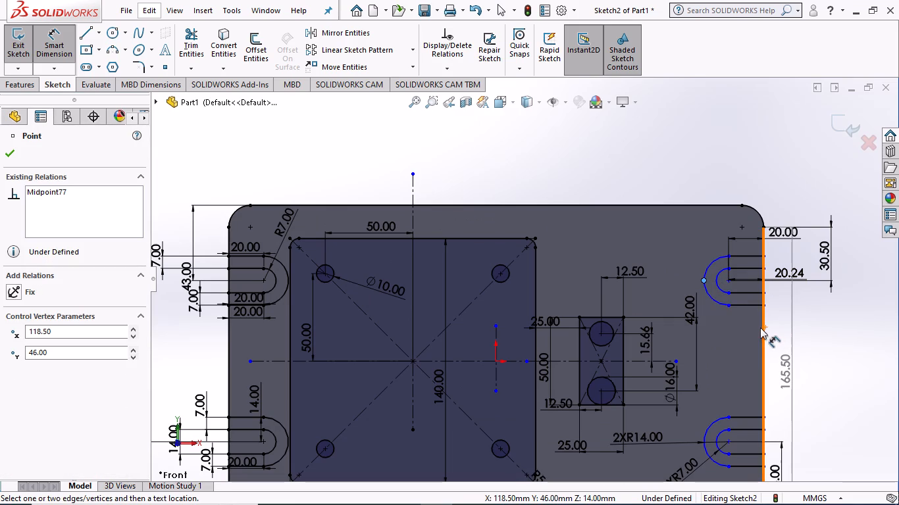
left_click(764, 327)
left_click(742, 337)
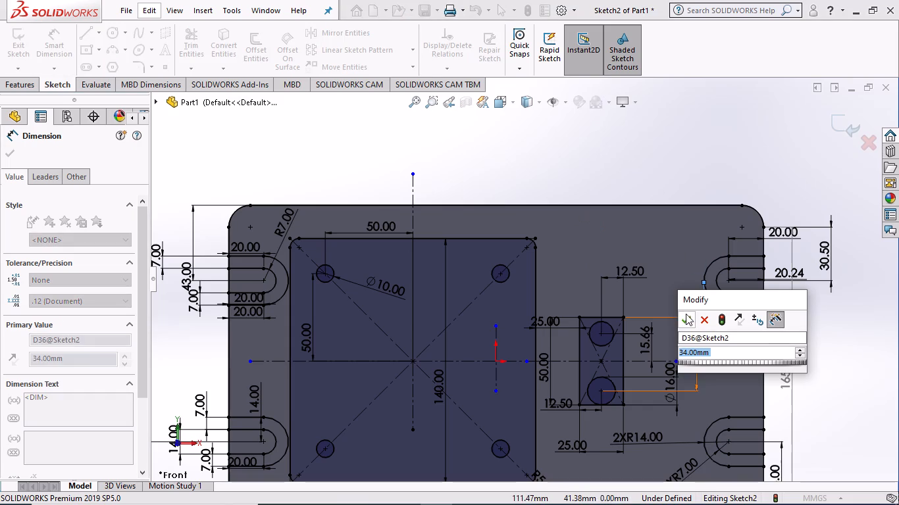
left_click(683, 319)
left_click(640, 158)
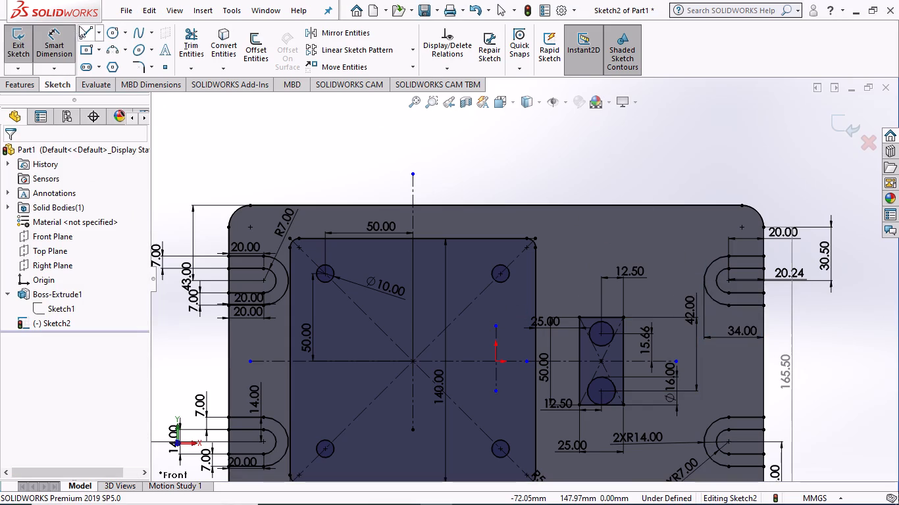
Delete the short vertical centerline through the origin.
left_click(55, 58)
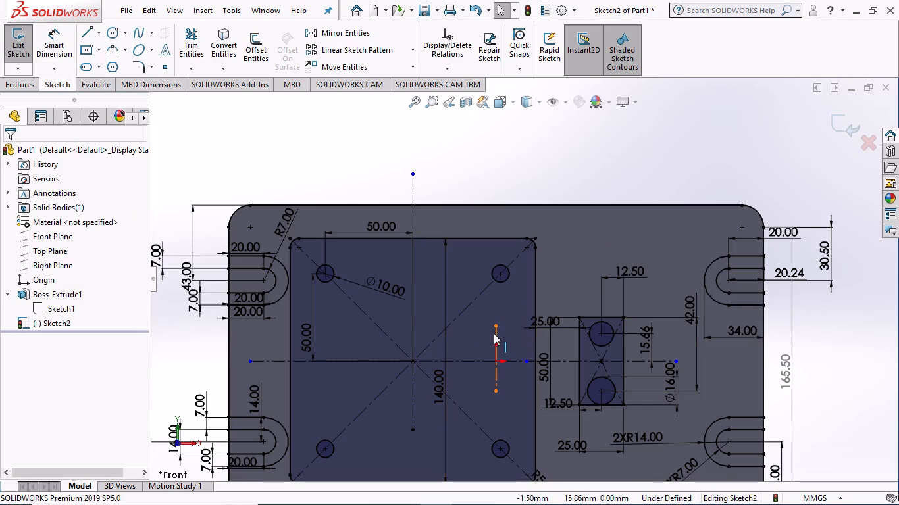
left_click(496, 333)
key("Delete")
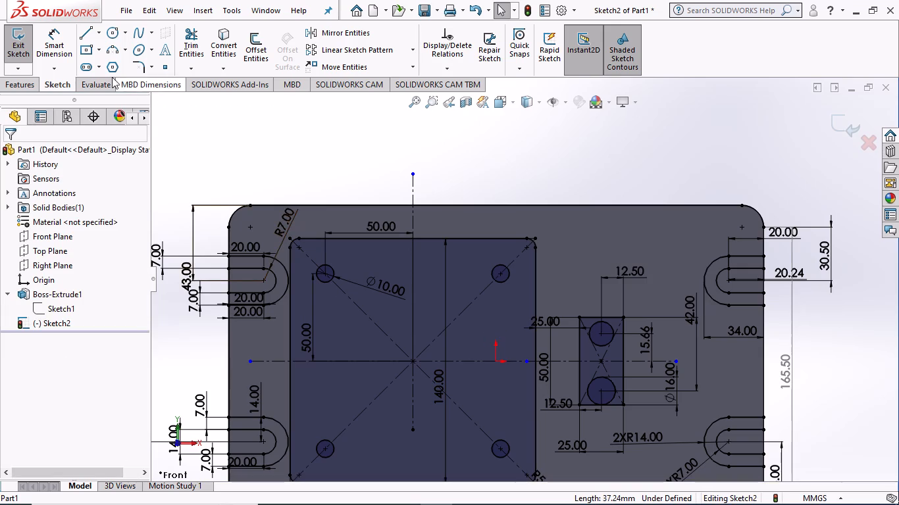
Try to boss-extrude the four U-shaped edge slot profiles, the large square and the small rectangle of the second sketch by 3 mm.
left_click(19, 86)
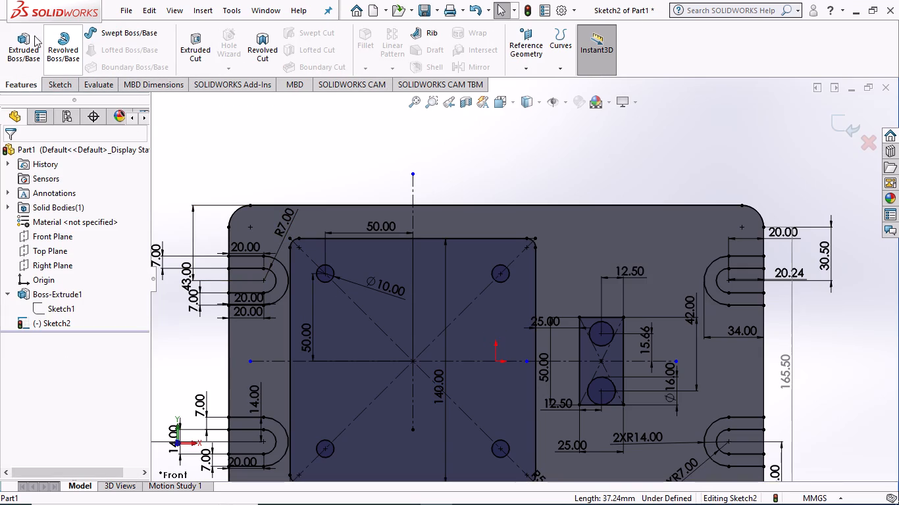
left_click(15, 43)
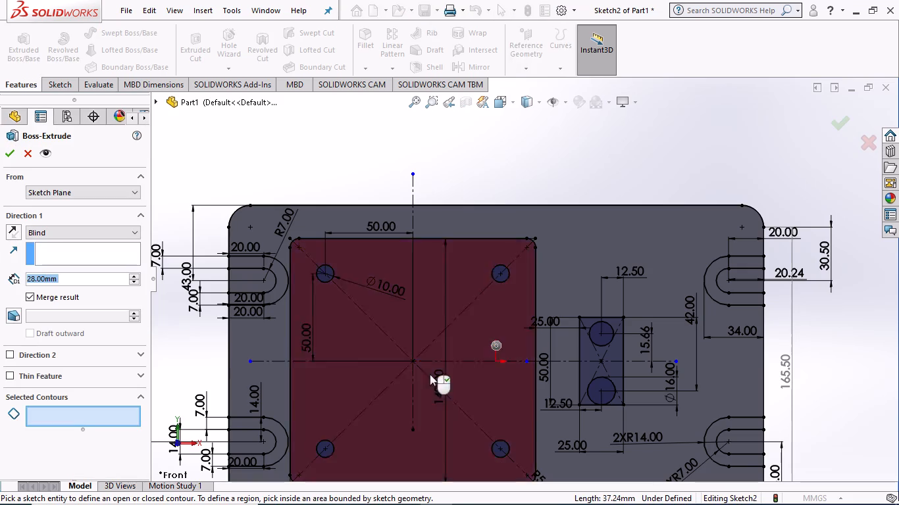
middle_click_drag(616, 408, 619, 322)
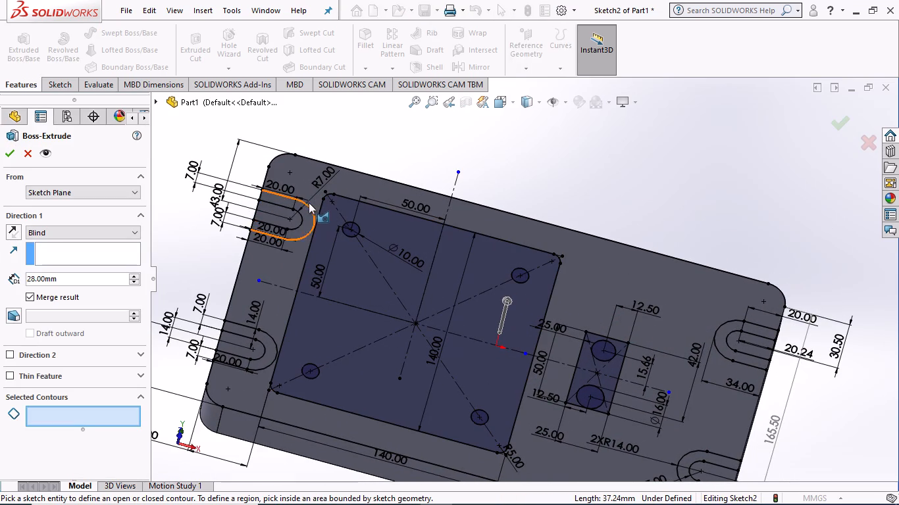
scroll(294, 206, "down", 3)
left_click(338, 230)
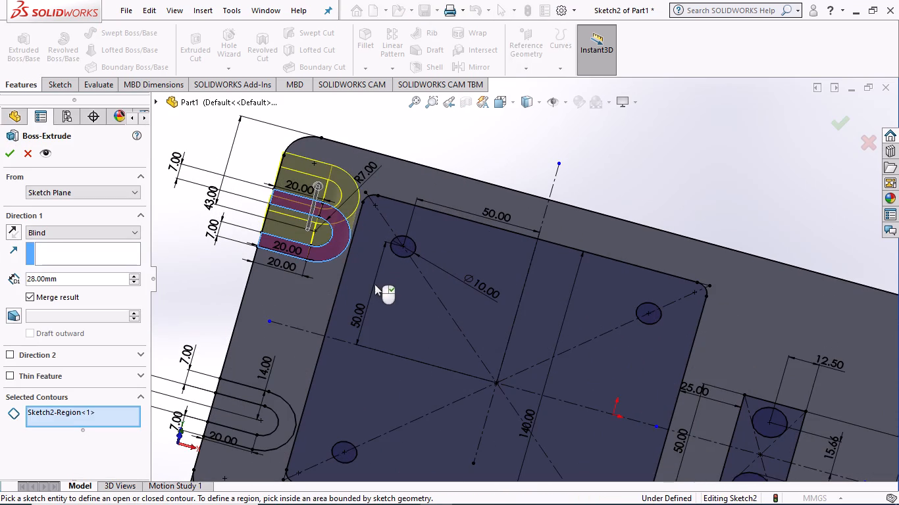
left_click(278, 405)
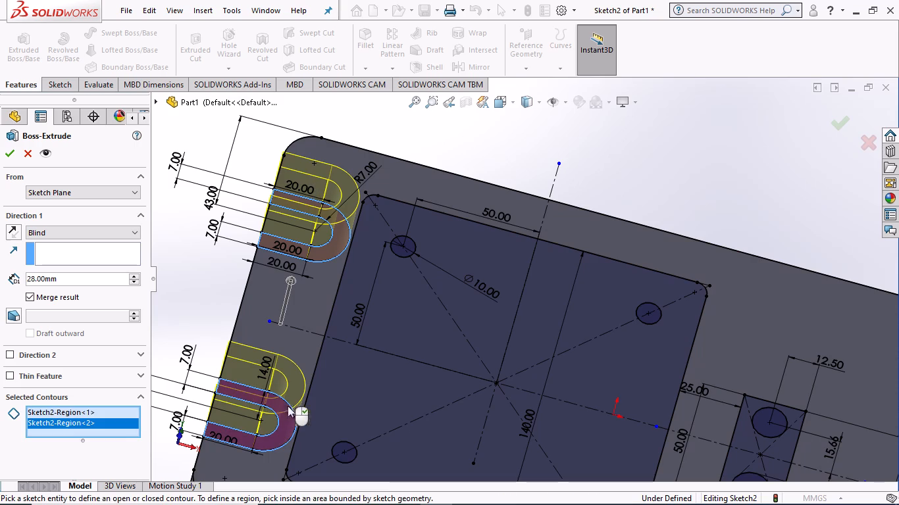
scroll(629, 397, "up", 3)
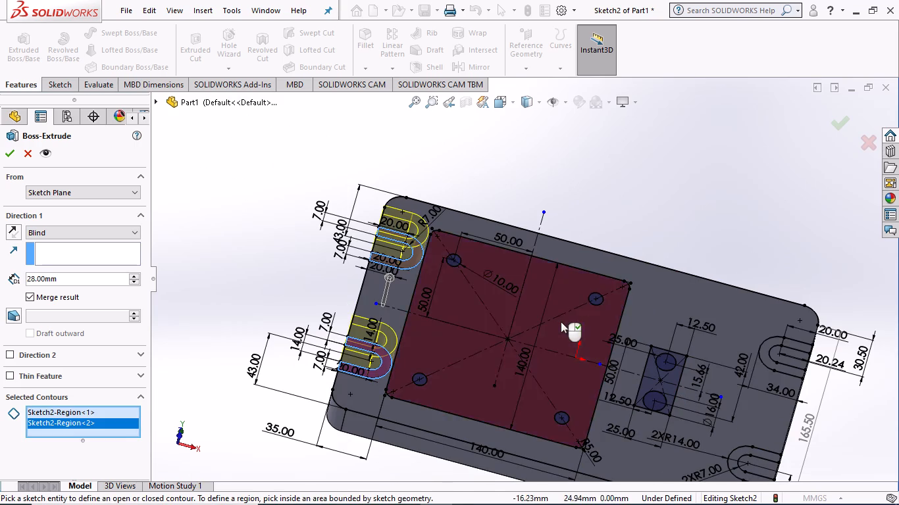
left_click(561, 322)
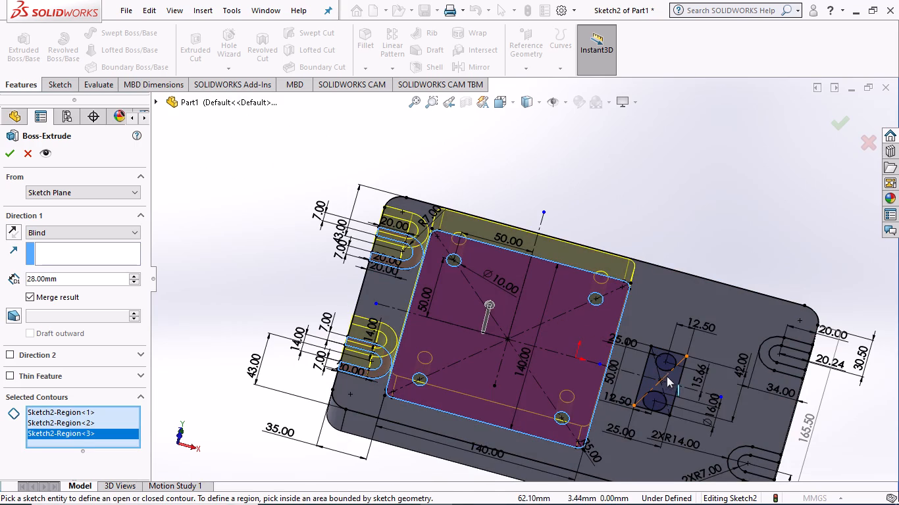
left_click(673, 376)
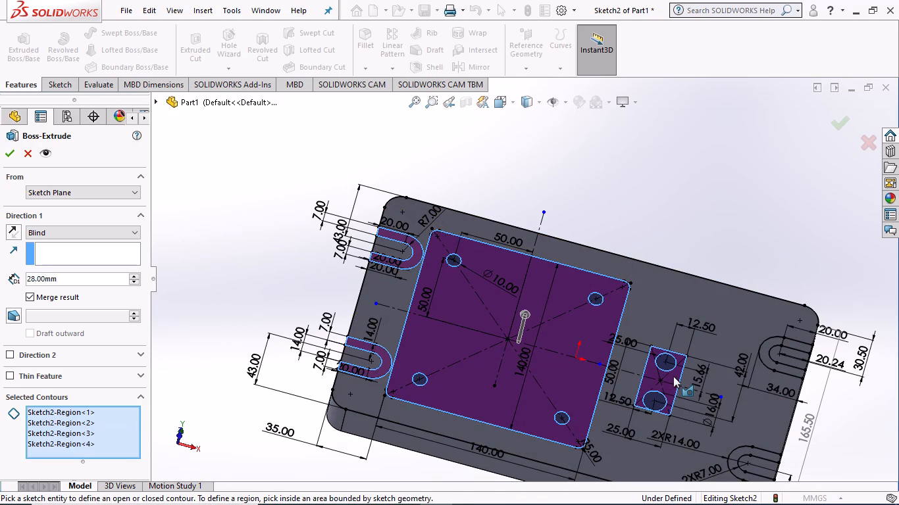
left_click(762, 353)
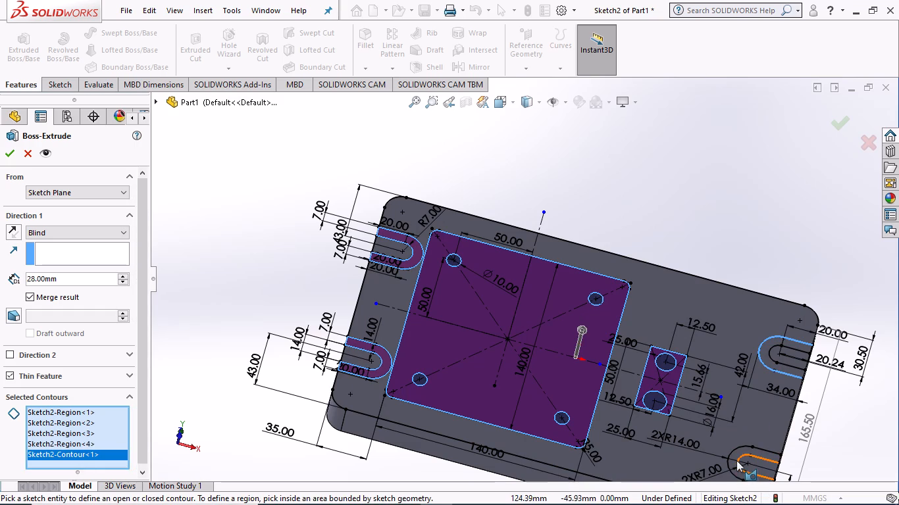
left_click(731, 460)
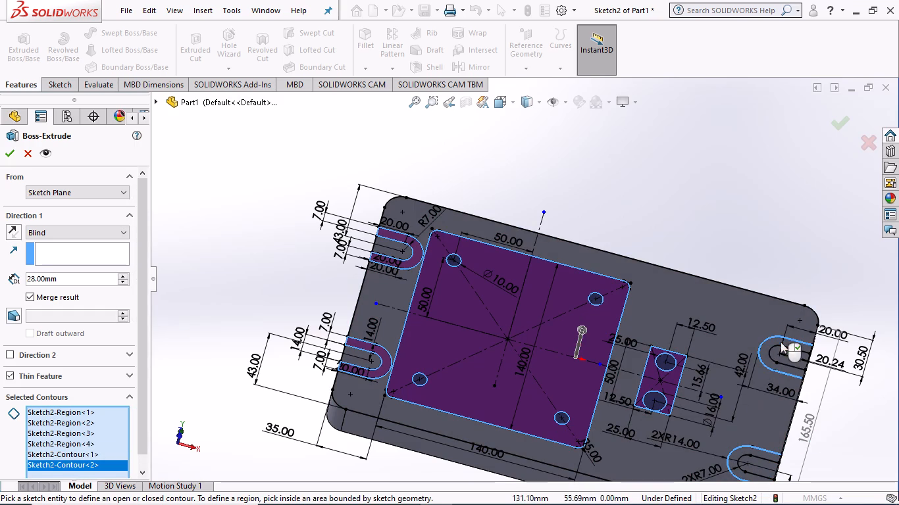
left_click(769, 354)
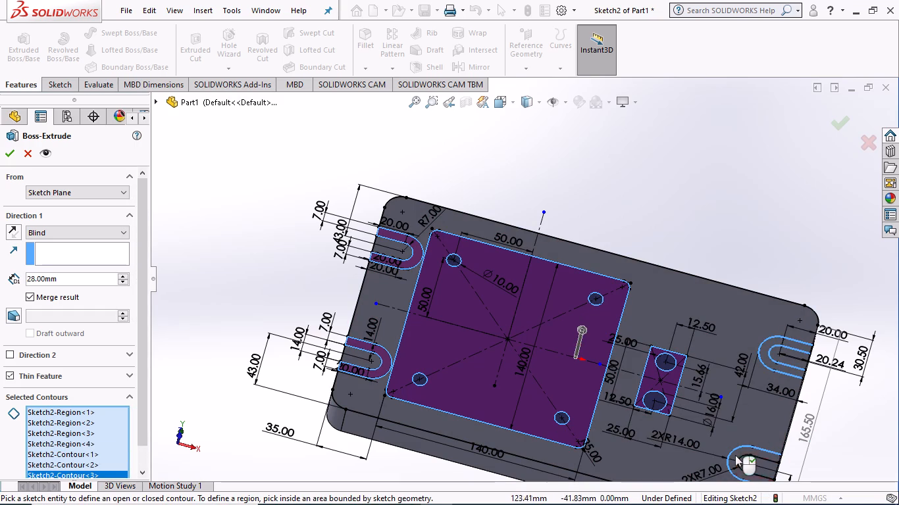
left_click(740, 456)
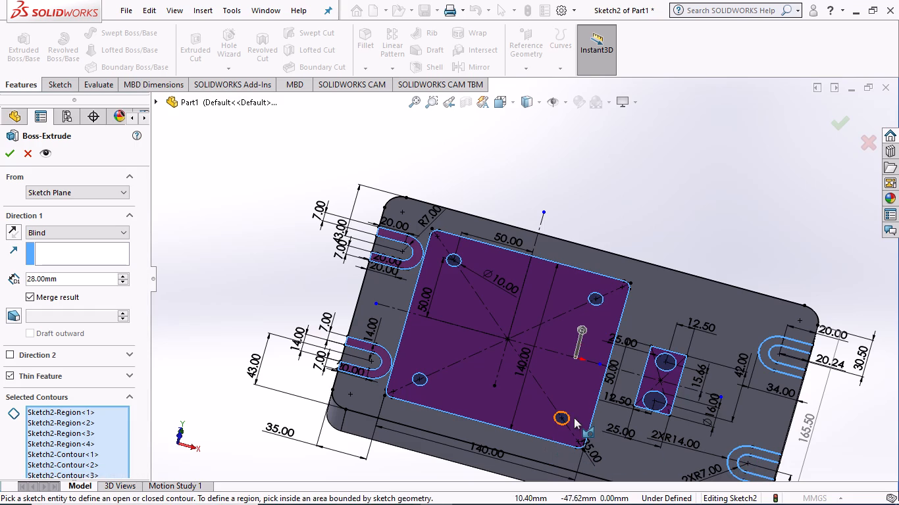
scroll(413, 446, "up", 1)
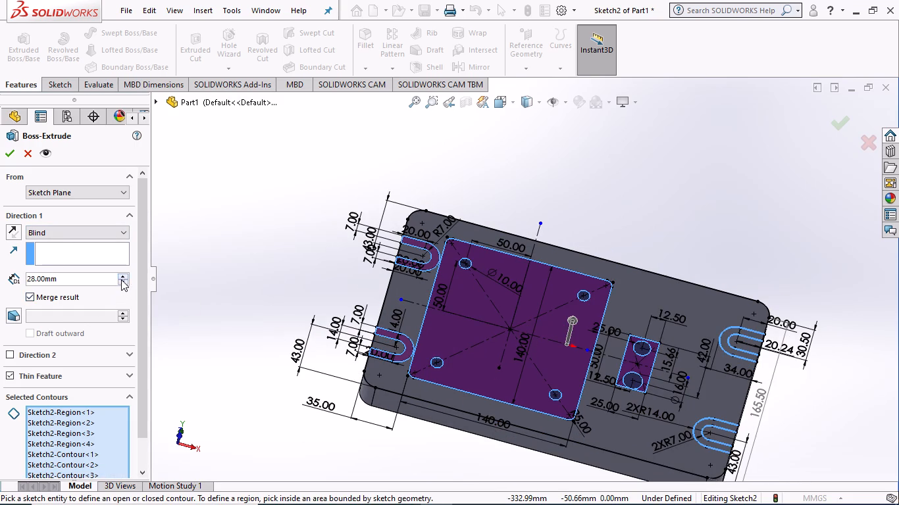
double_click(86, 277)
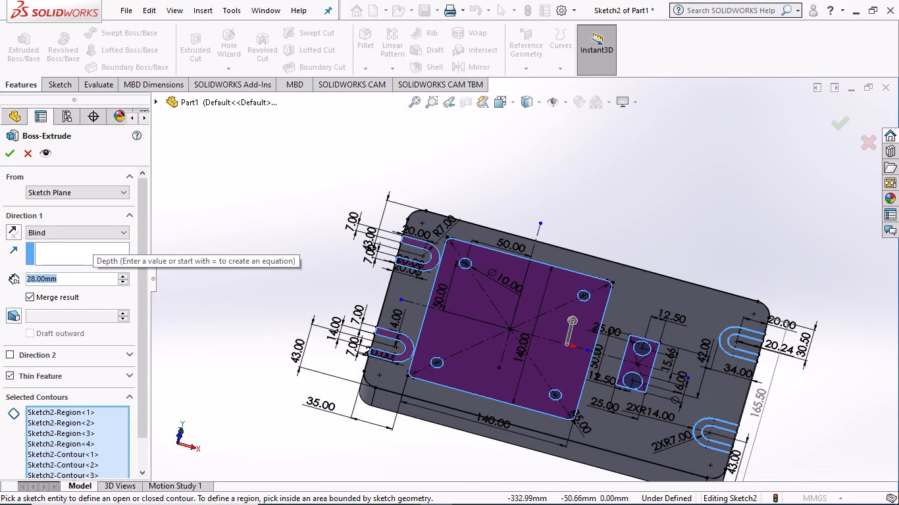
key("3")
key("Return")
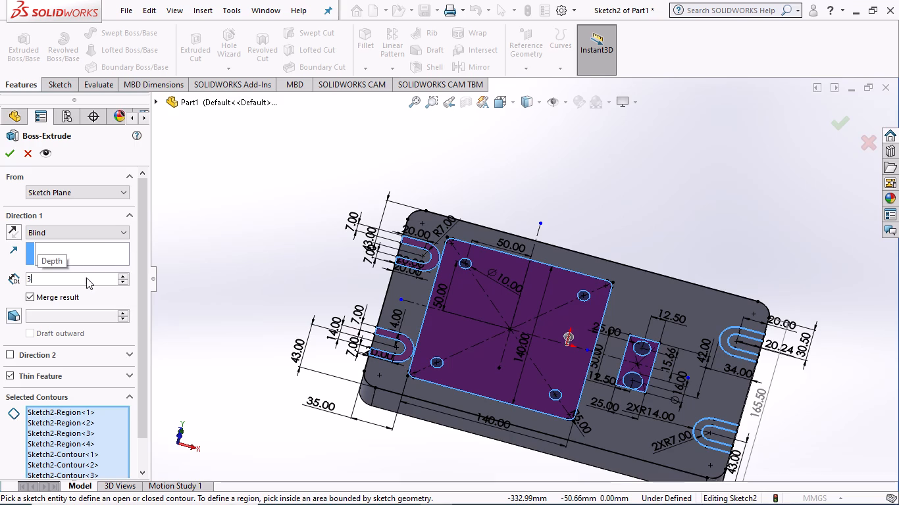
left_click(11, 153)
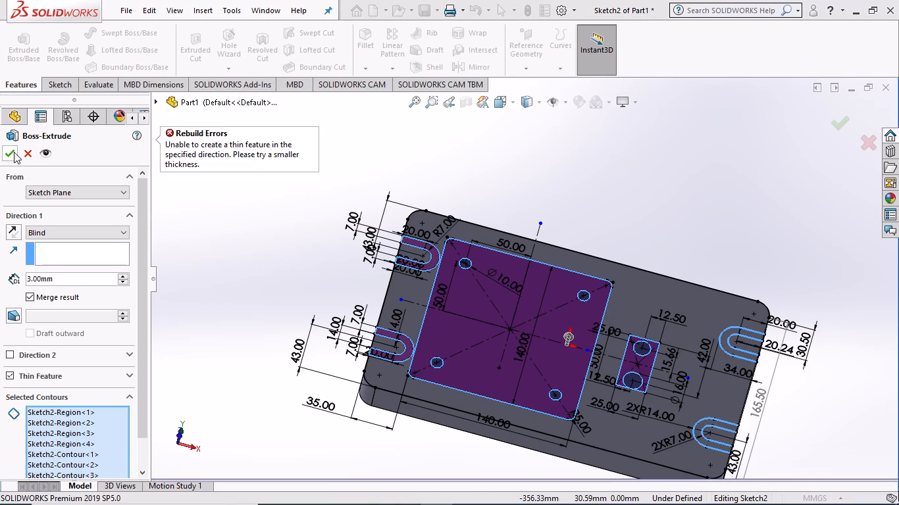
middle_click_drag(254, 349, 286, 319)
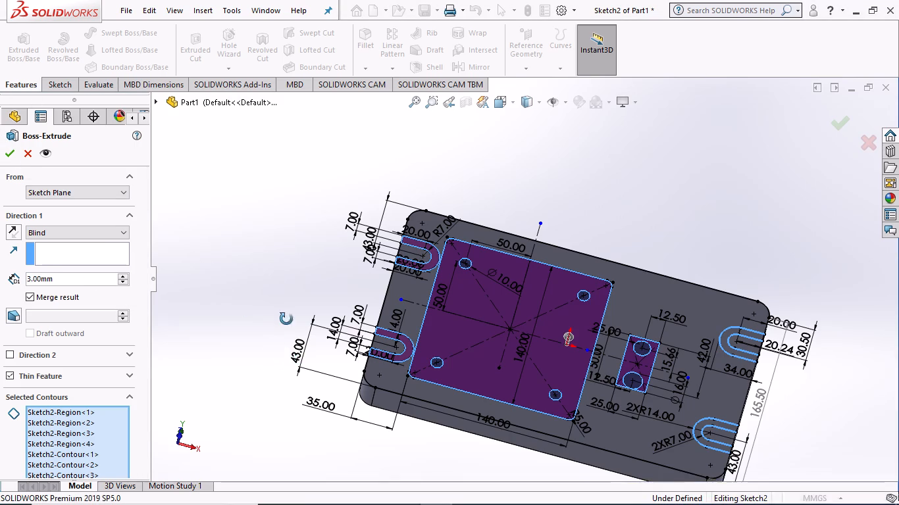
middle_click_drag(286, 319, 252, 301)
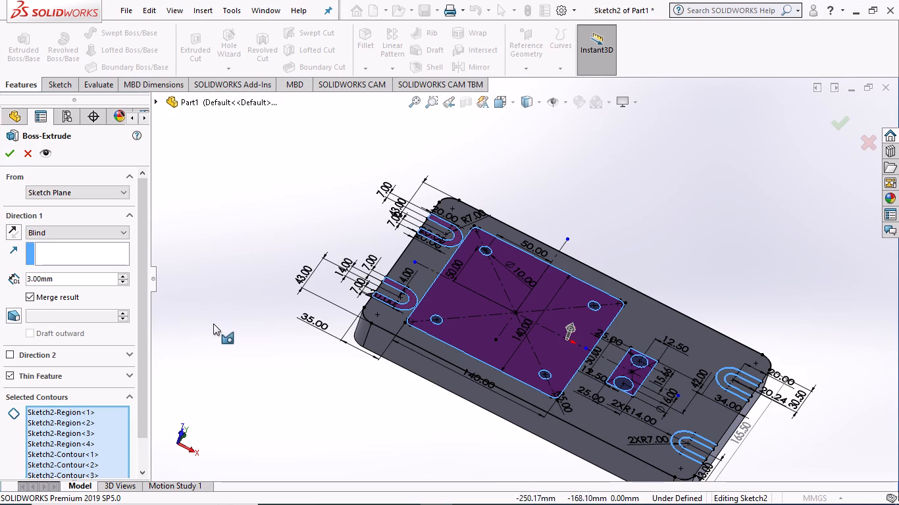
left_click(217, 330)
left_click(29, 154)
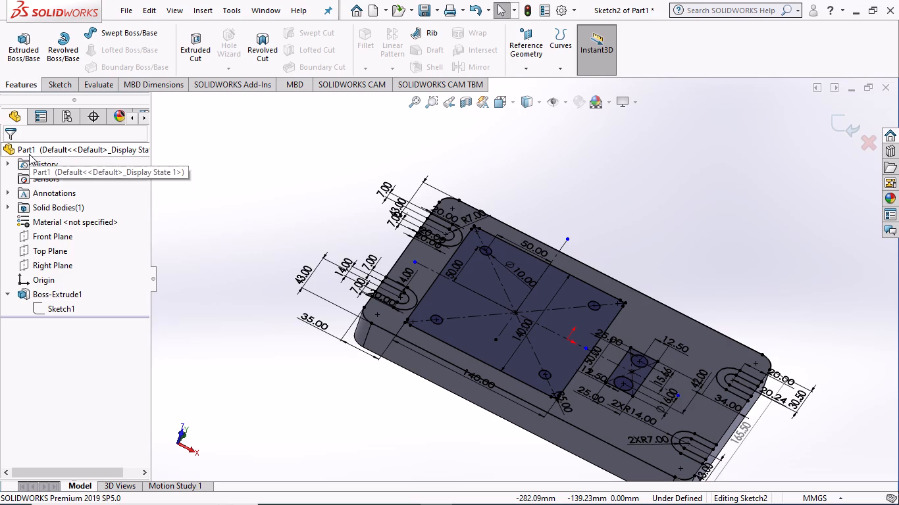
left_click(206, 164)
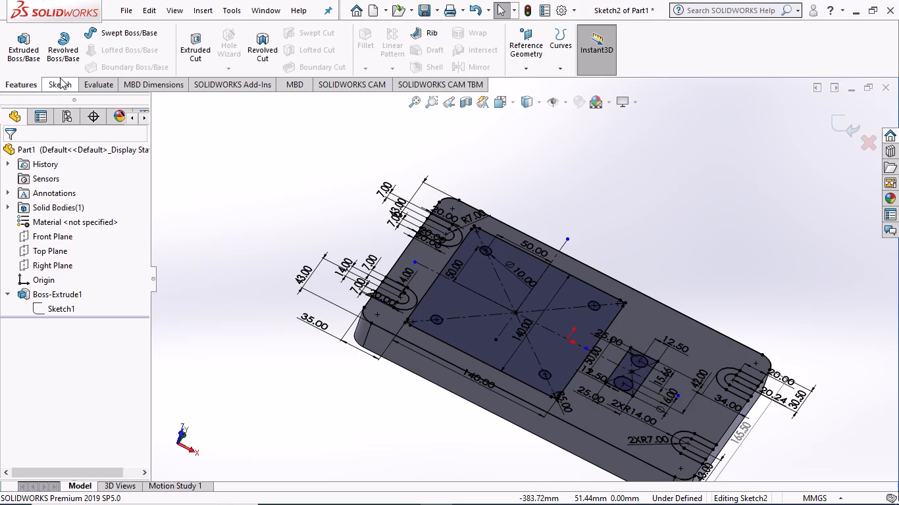
Cut-extrude the plate-face region surrounding the edge slots, large square and small rectangle to a blind depth of 3 mm.
left_click(196, 49)
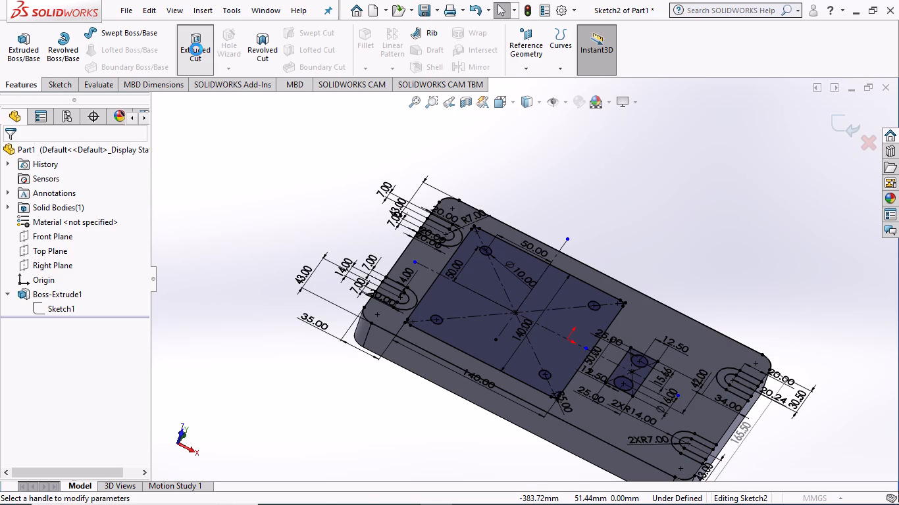
left_click(642, 317)
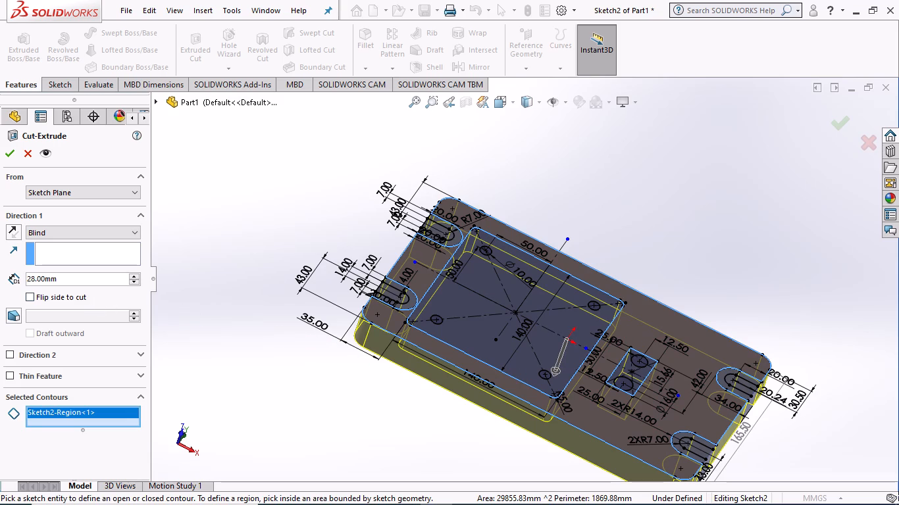
left_click(134, 281)
left_click(134, 281)
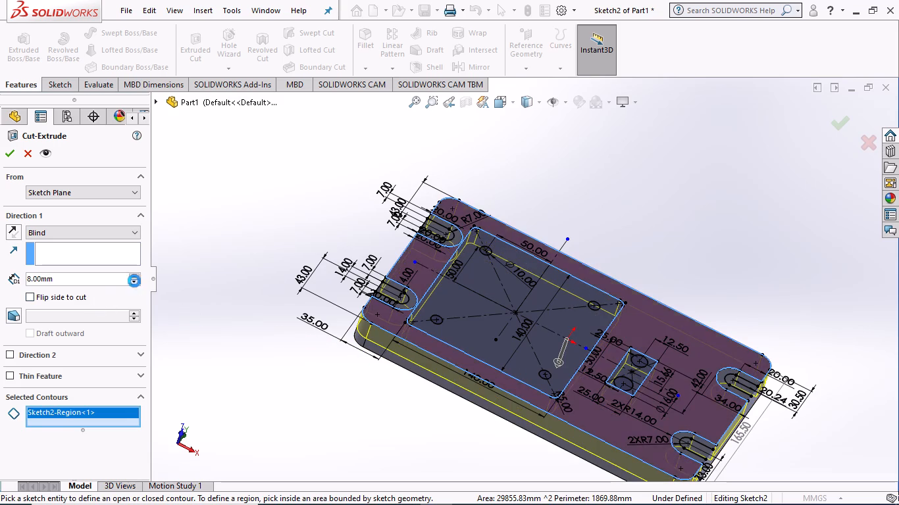
key("3")
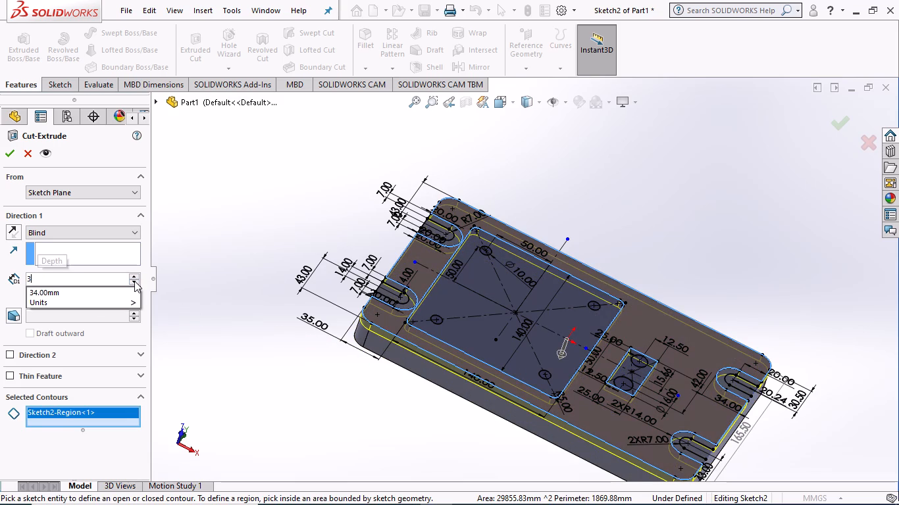
key("Return")
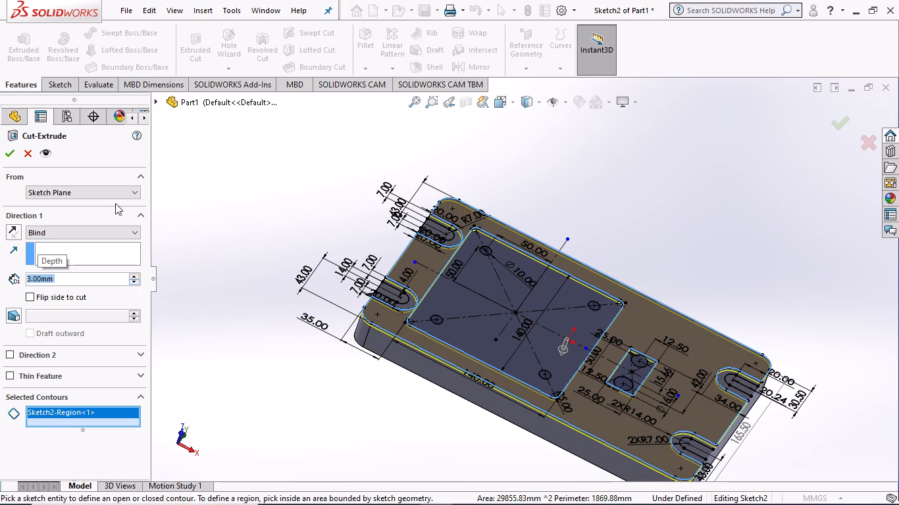
left_click(4, 150)
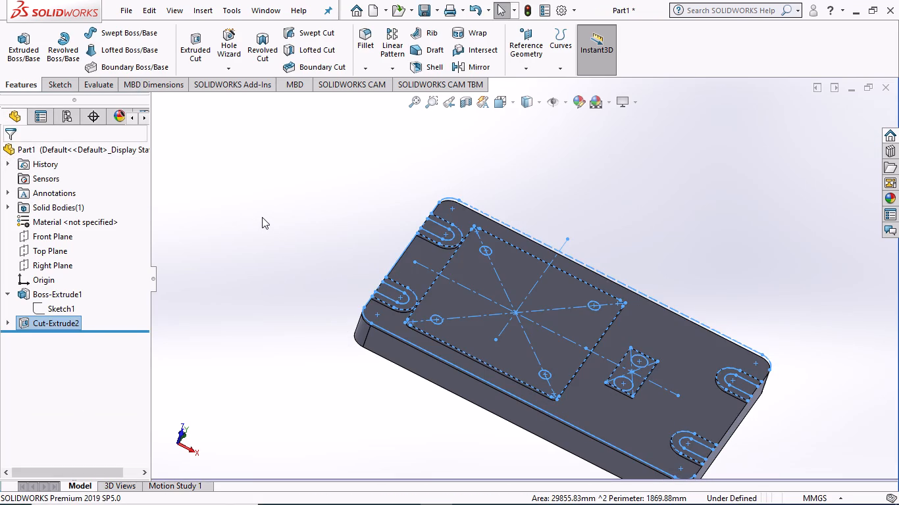
left_click(262, 217)
Examine the cut plate and its raised areas from several angles, ending with the front view.
middle_click_drag(481, 413, 515, 395)
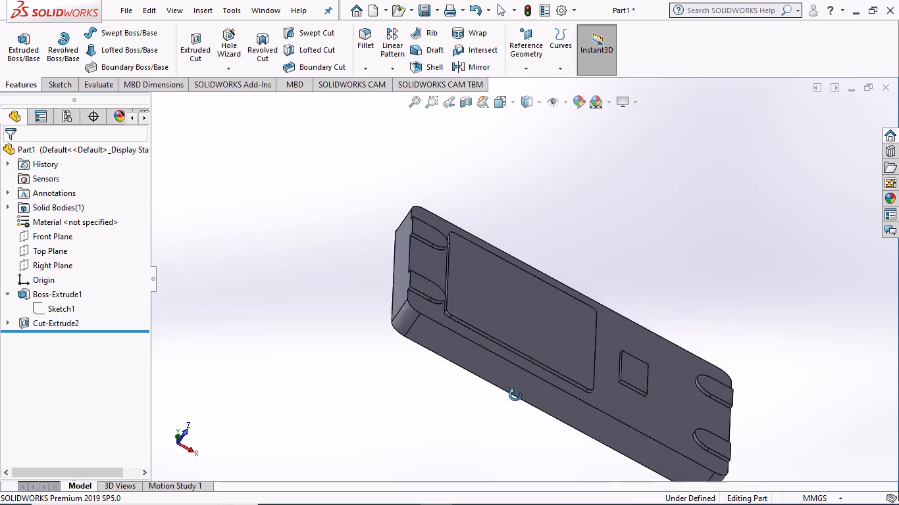
middle_click_drag(515, 395, 501, 427)
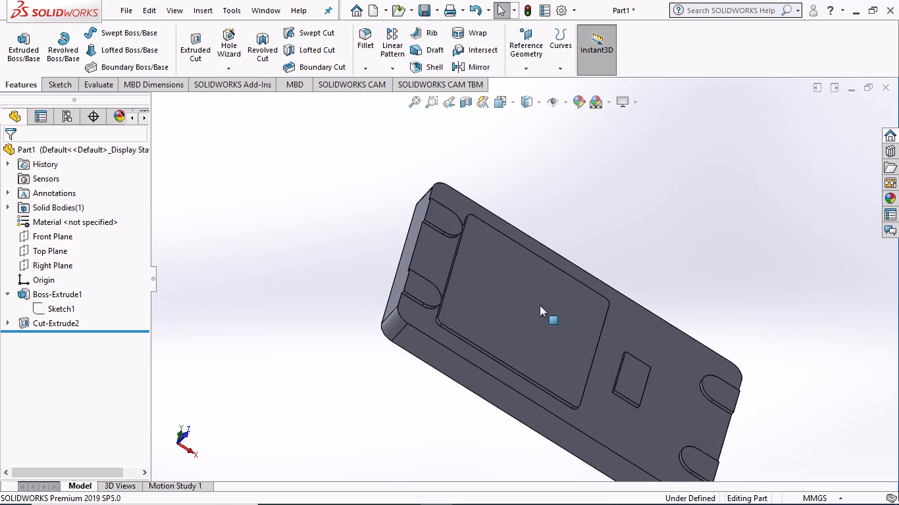
middle_click_drag(338, 186, 309, 260)
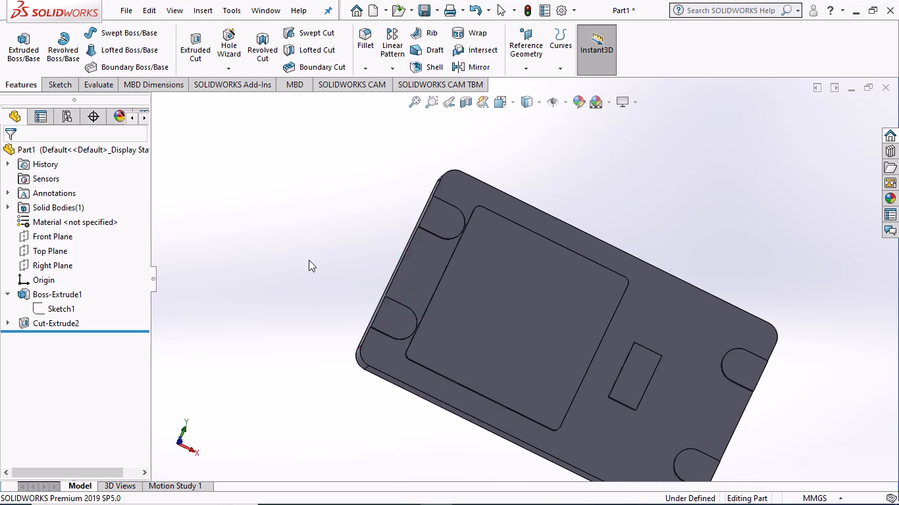
middle_click_drag(760, 408, 725, 341)
left_click_drag(376, 302, 411, 339)
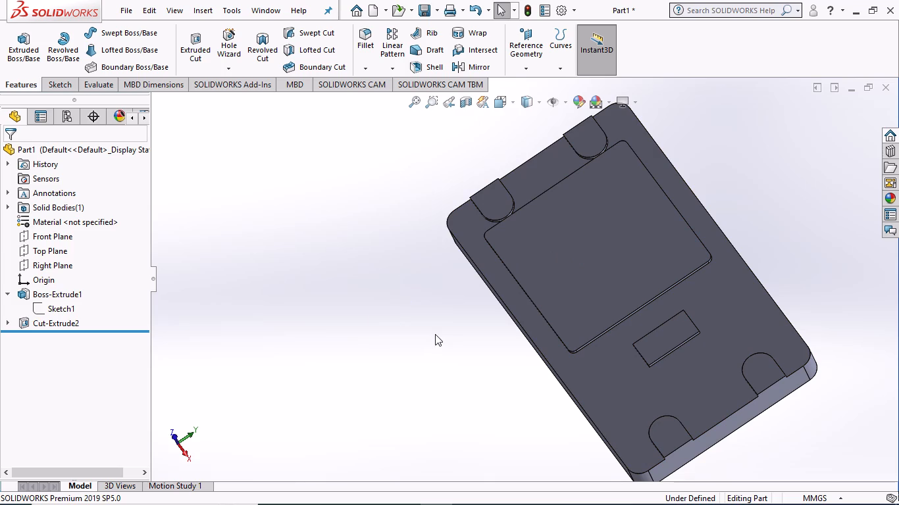
middle_click_drag(435, 334, 526, 408)
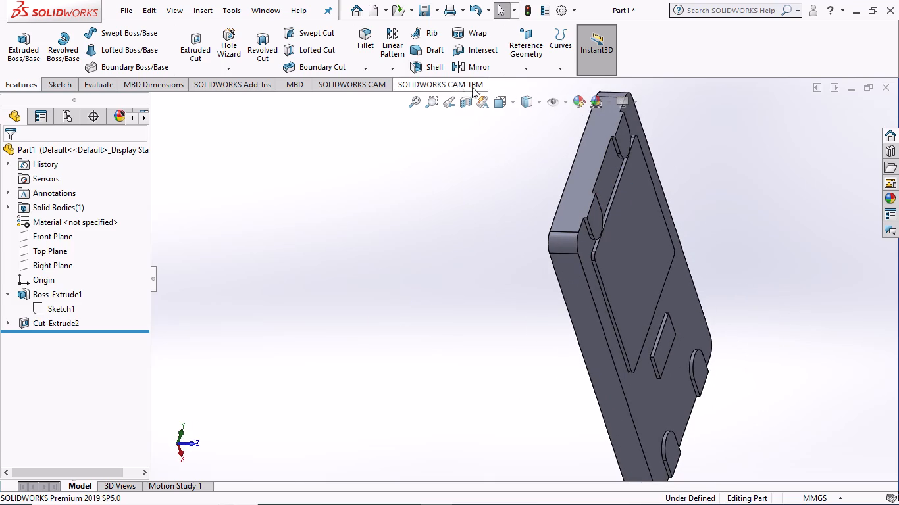
left_click(515, 101)
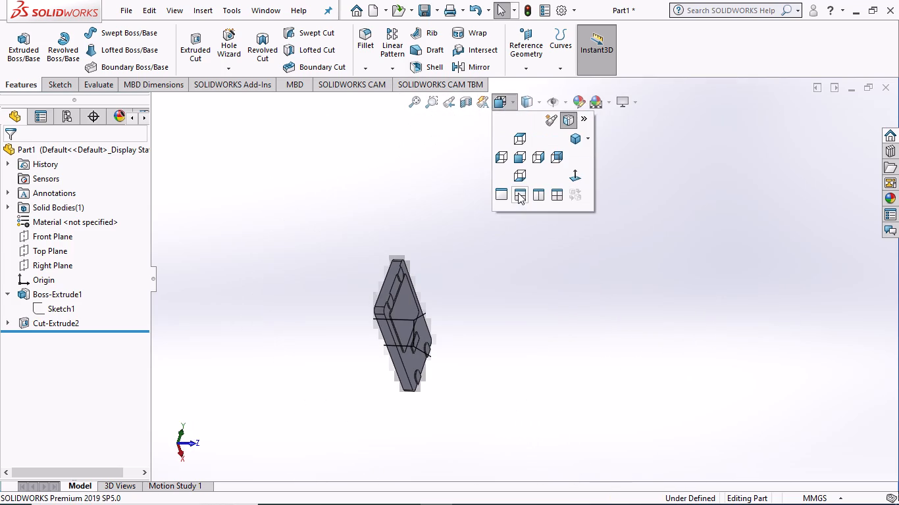
left_click(519, 157)
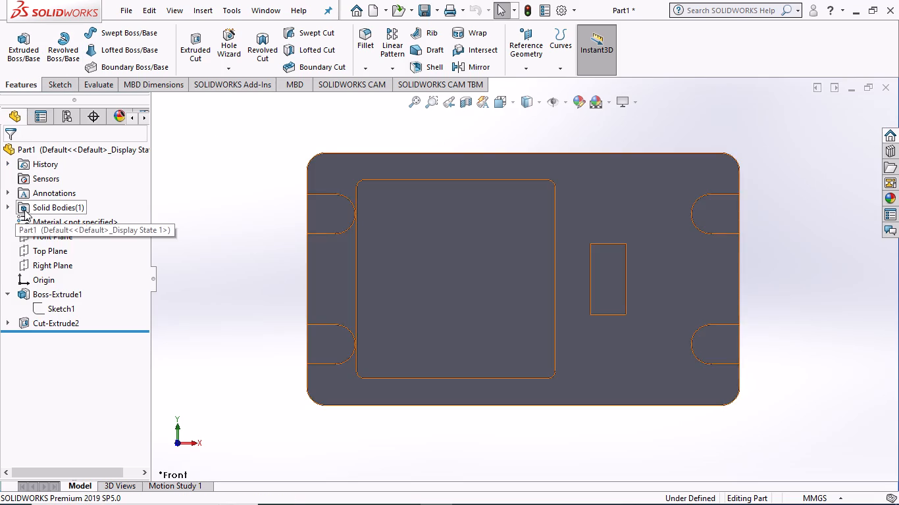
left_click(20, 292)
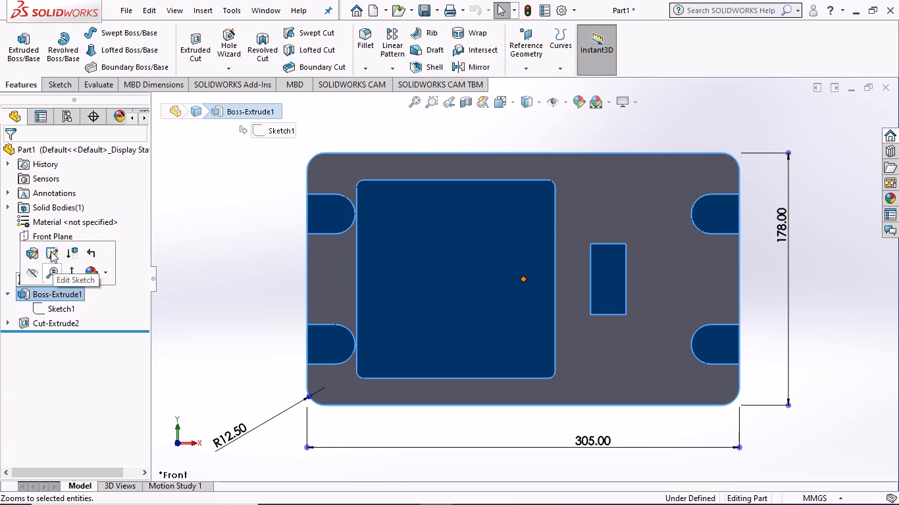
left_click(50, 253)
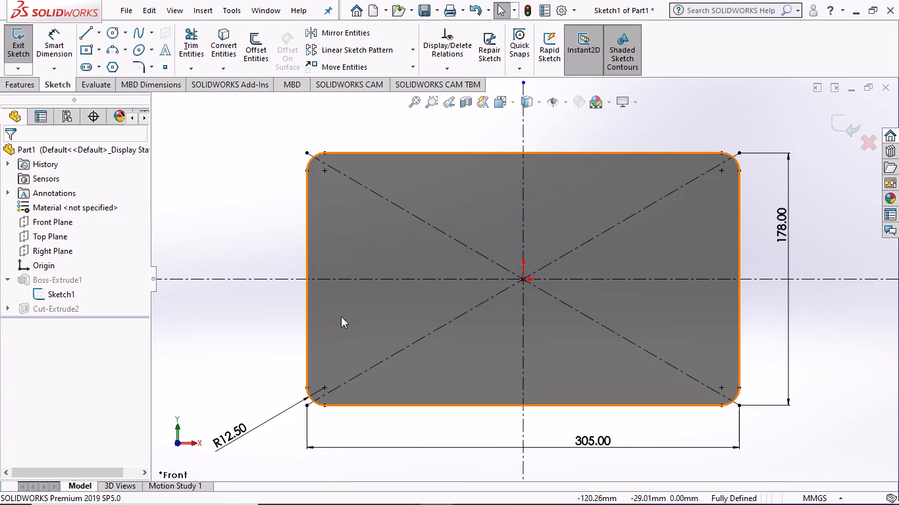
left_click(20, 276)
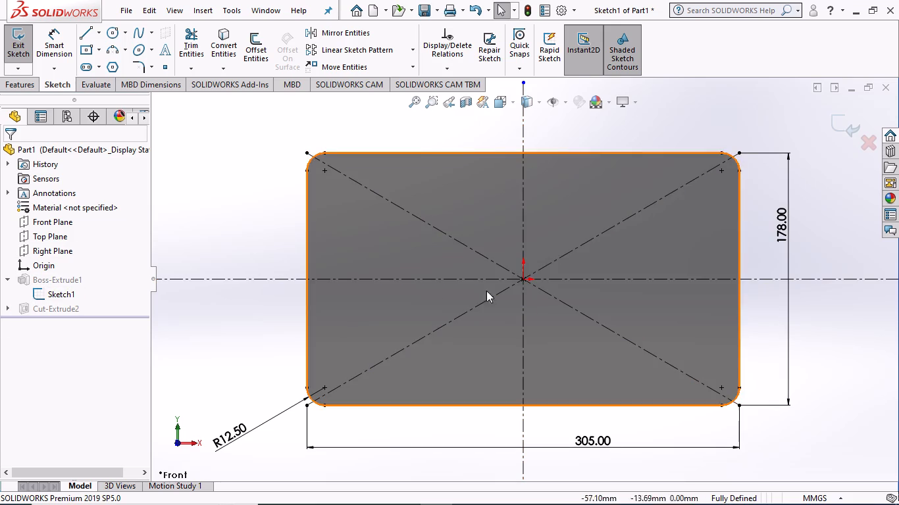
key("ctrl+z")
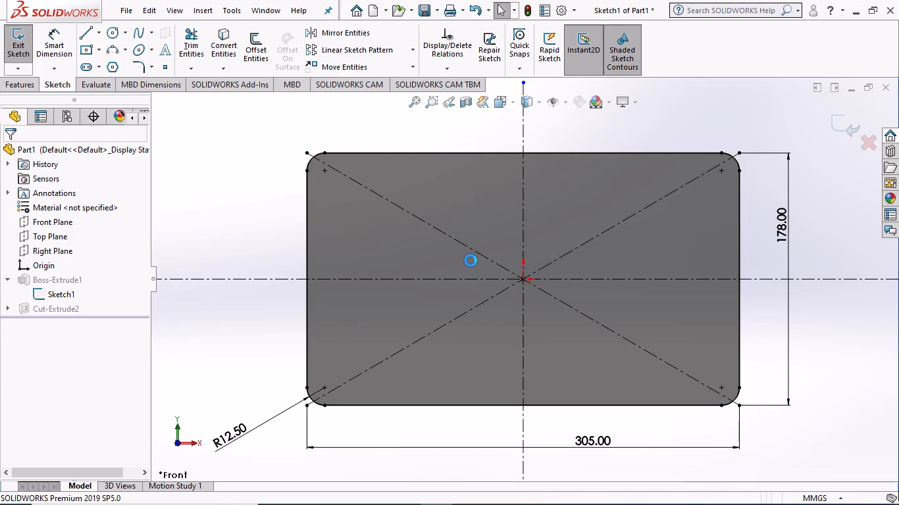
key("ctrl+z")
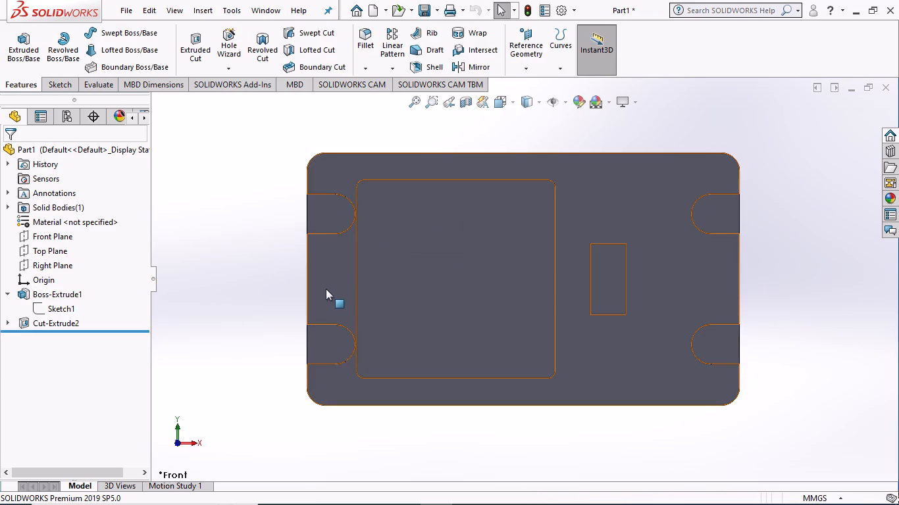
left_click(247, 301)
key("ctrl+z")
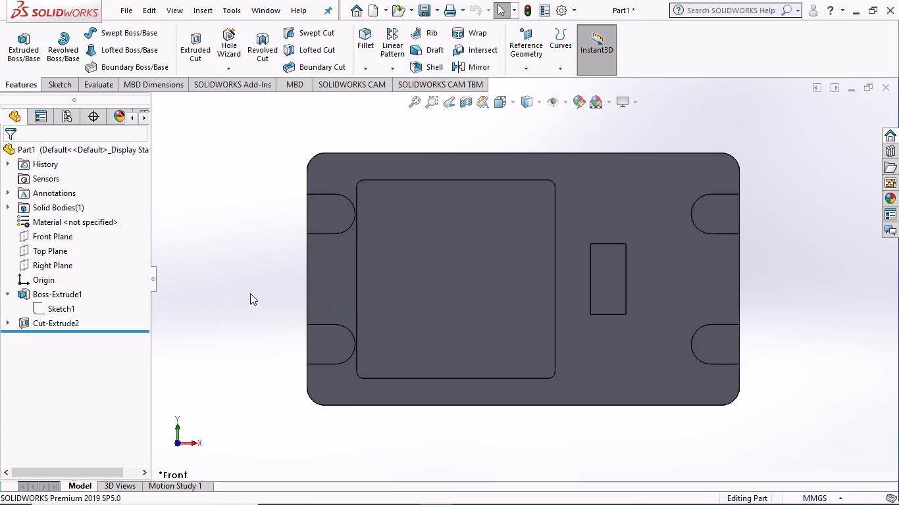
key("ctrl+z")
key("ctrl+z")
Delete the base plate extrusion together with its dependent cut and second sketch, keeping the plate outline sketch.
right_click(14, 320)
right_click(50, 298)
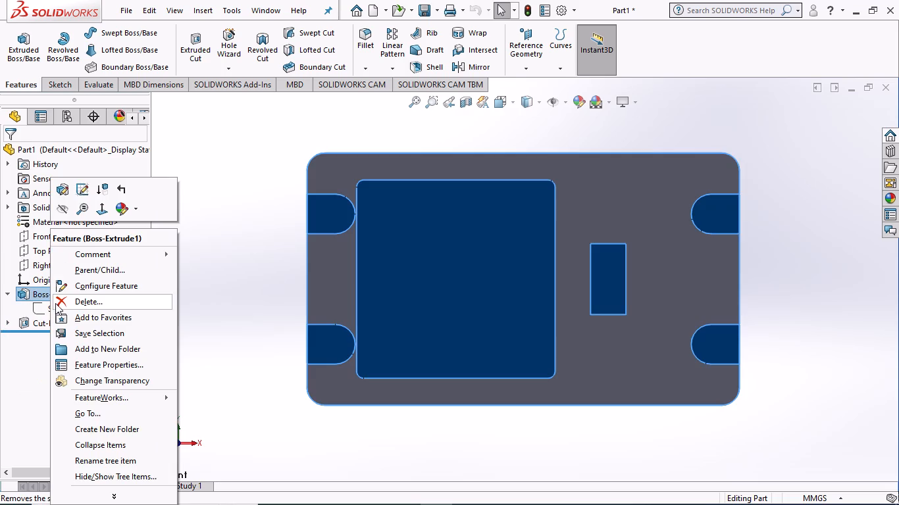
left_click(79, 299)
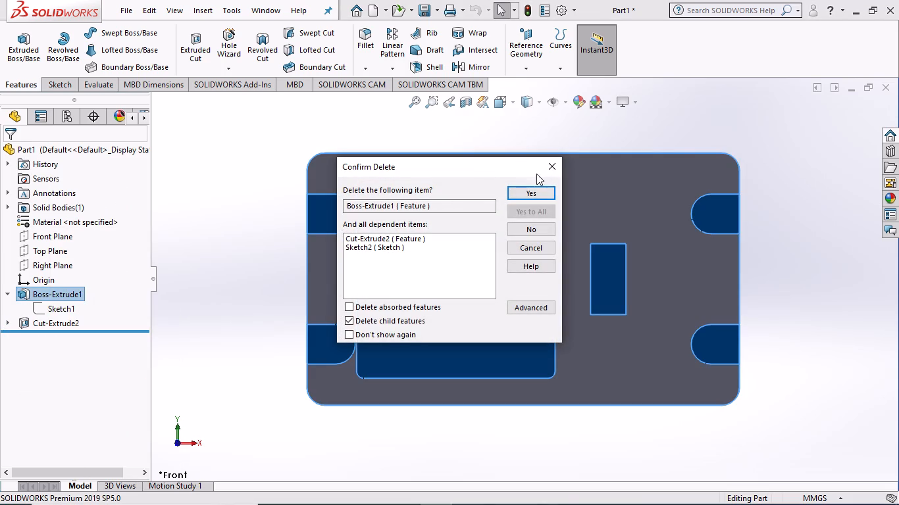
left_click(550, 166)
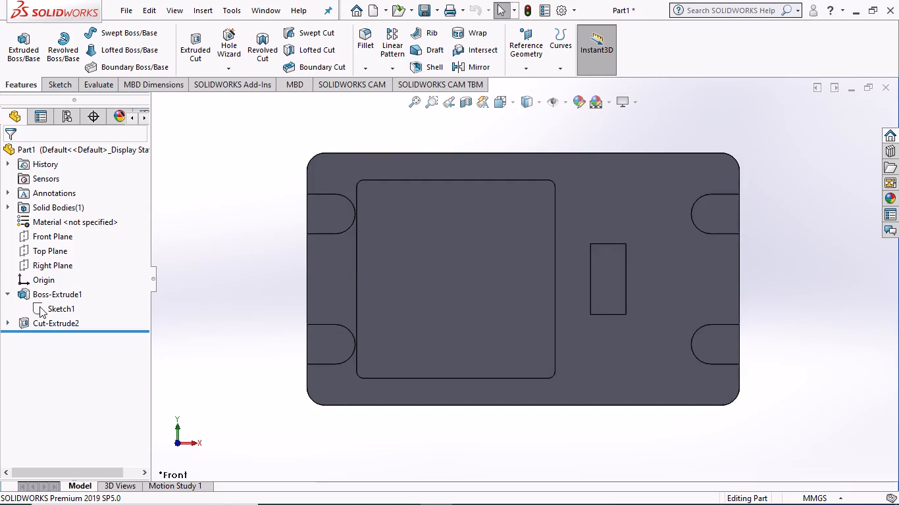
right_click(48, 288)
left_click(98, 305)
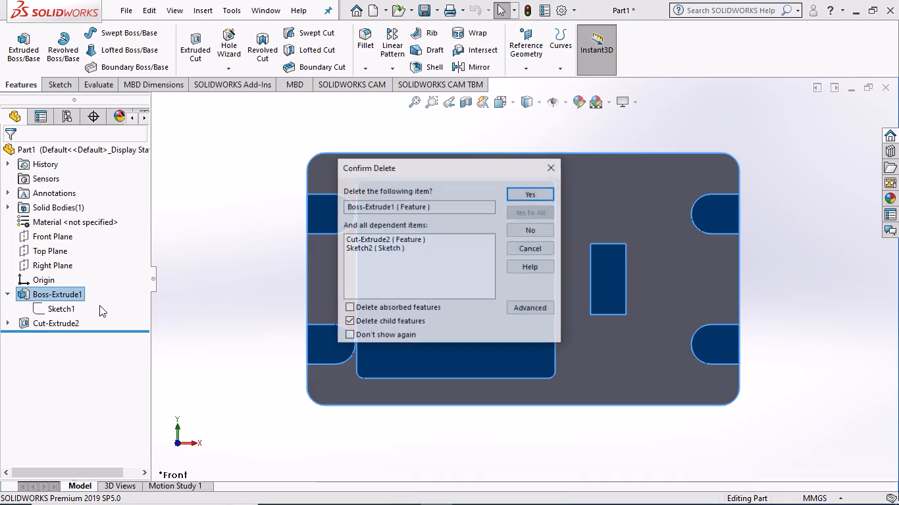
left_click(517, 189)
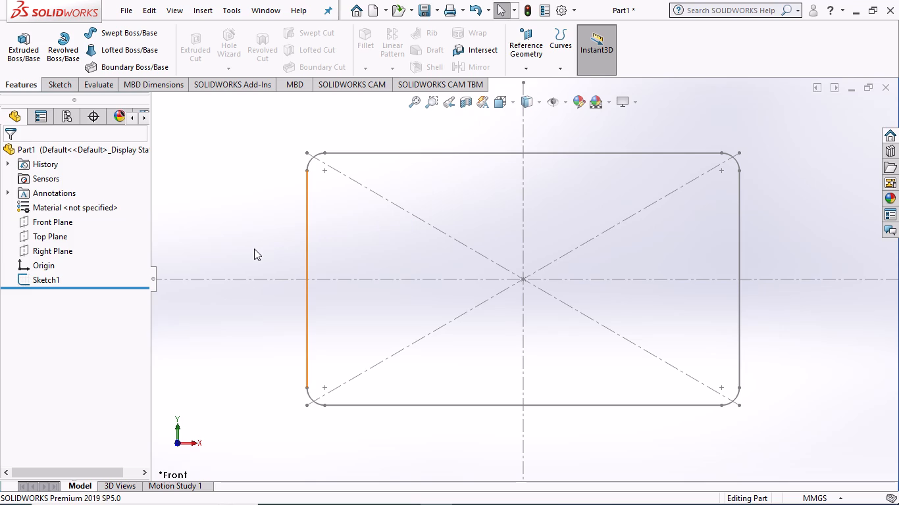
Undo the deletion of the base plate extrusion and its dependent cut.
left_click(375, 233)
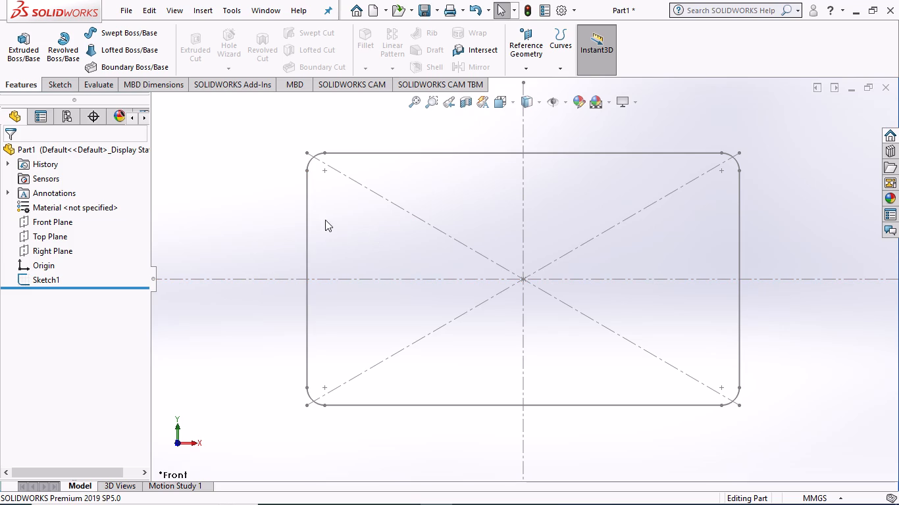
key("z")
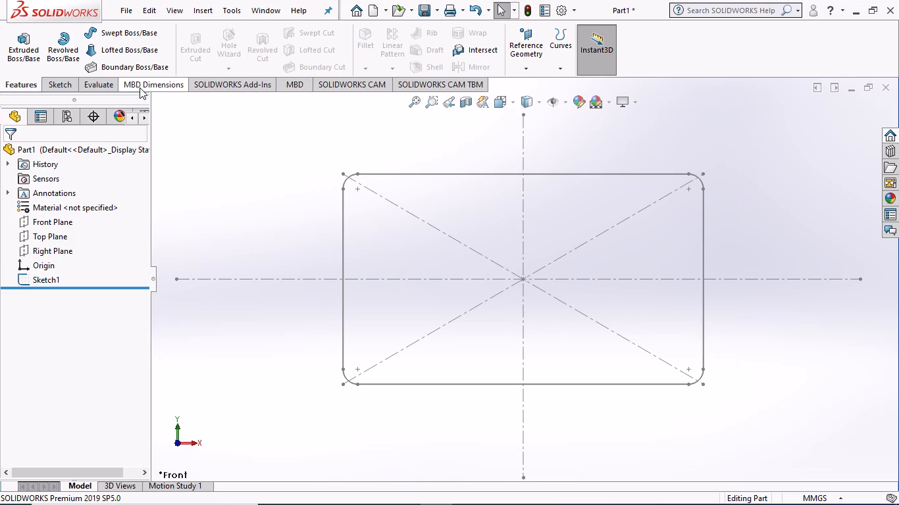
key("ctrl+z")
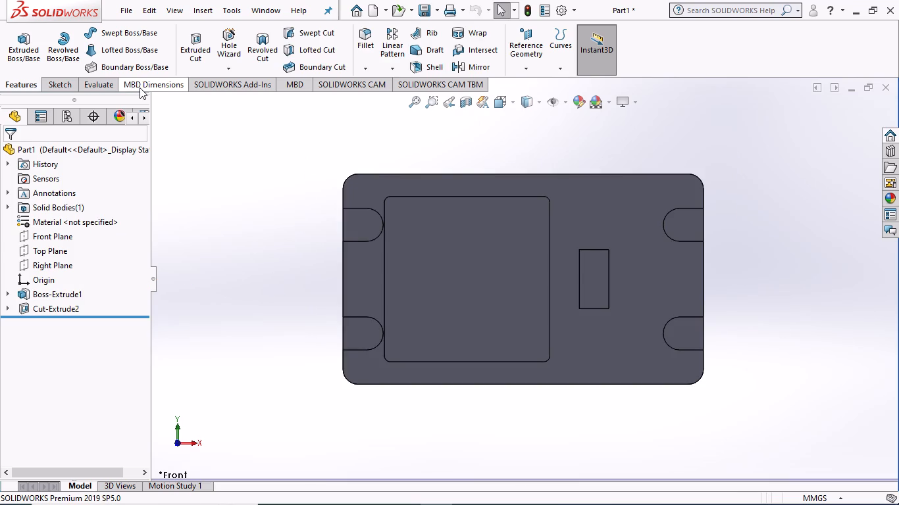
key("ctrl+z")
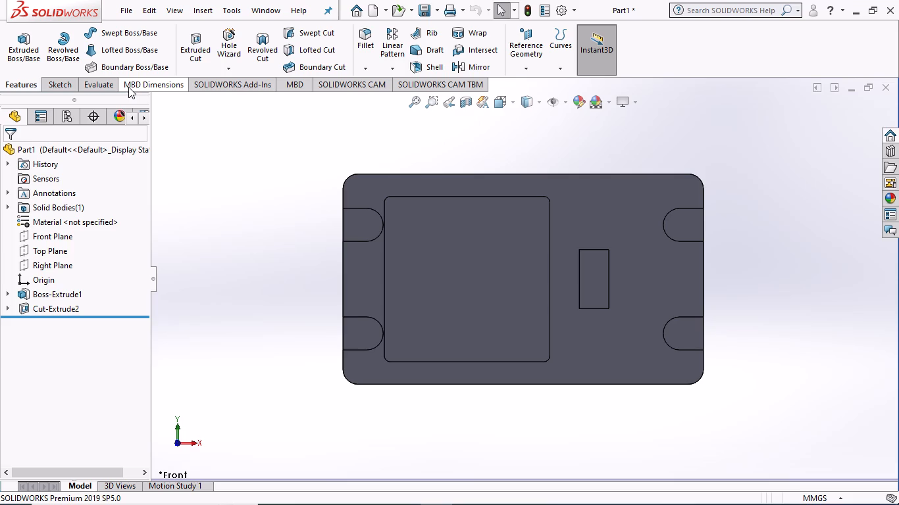
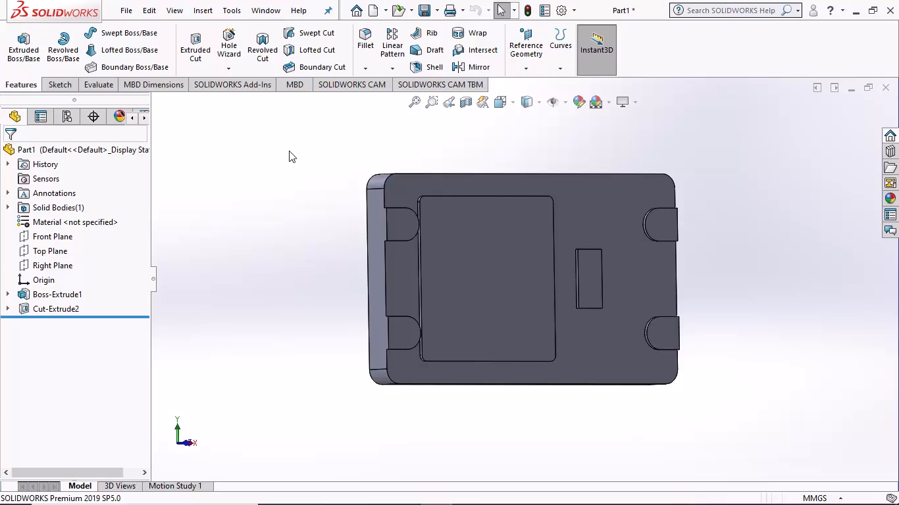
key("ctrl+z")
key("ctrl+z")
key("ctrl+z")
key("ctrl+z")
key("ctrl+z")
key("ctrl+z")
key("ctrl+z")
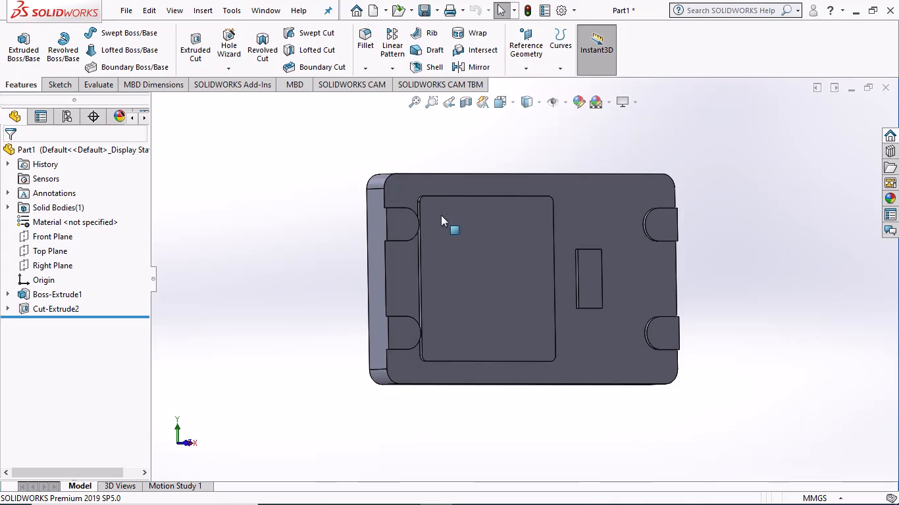
Examine the plate's round-ended edge pads, large square area and small rectangle from several angles.
middle_click_drag(282, 270, 295, 242)
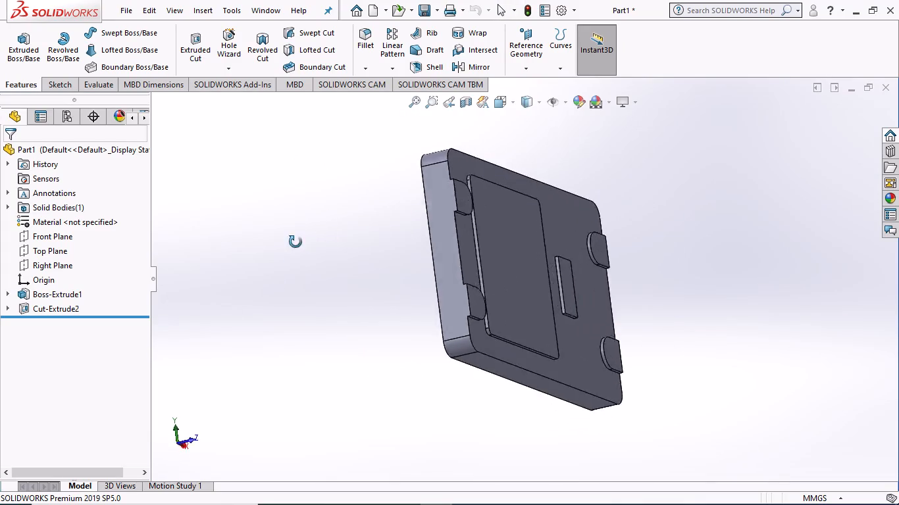
middle_click_drag(295, 242, 262, 183)
scroll(263, 183, "up", 1)
middle_click_drag(416, 351, 436, 259)
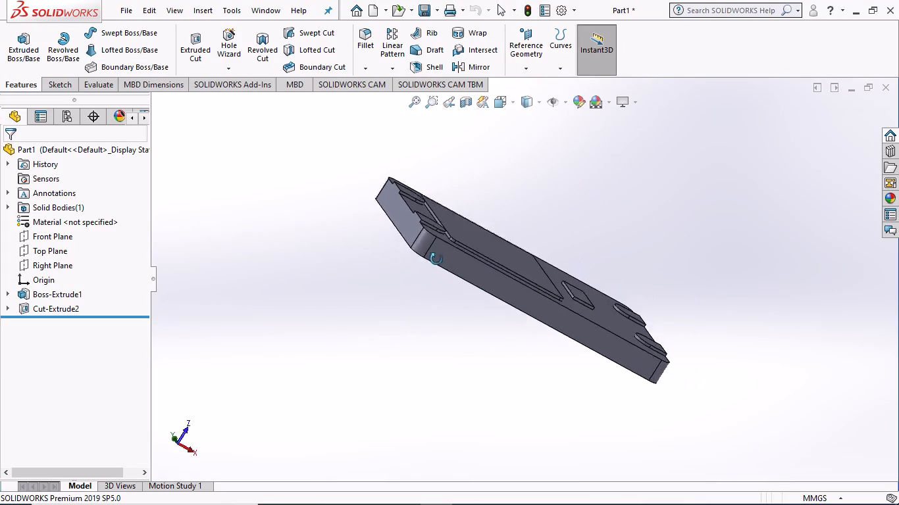
middle_click_drag(436, 259, 398, 228)
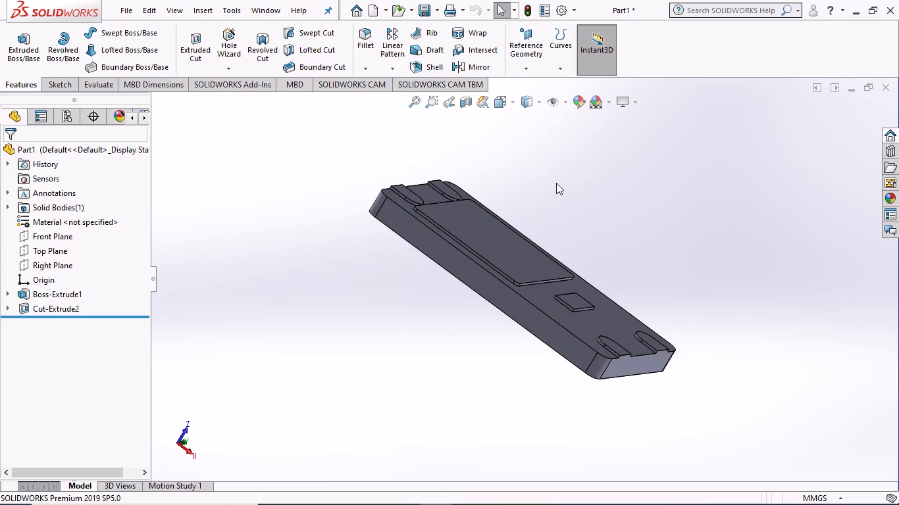
middle_click_drag(556, 183, 480, 245)
scroll(480, 245, "down", 1)
middle_click_drag(491, 267, 521, 258)
scroll(518, 266, "up", 3)
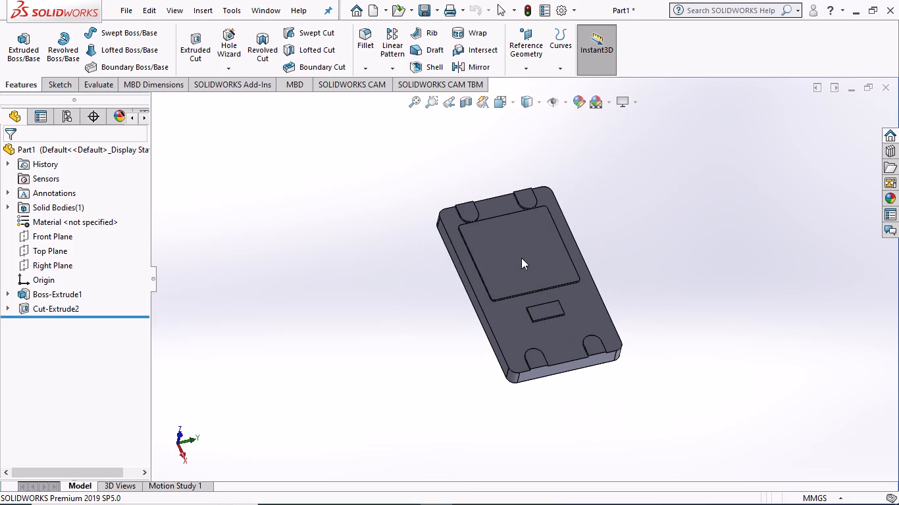
middle_click_drag(371, 303, 311, 356)
scroll(357, 366, "up", 1)
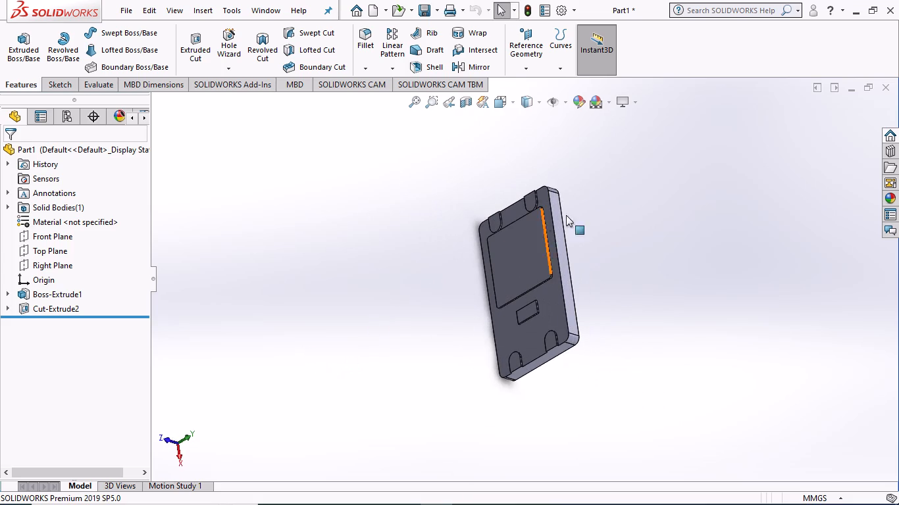
On the upper-left round-ended pad's face, sketch a three-sided line profile about 20 mm long and 14 mm high, open at the plate's edge.
left_click(513, 103)
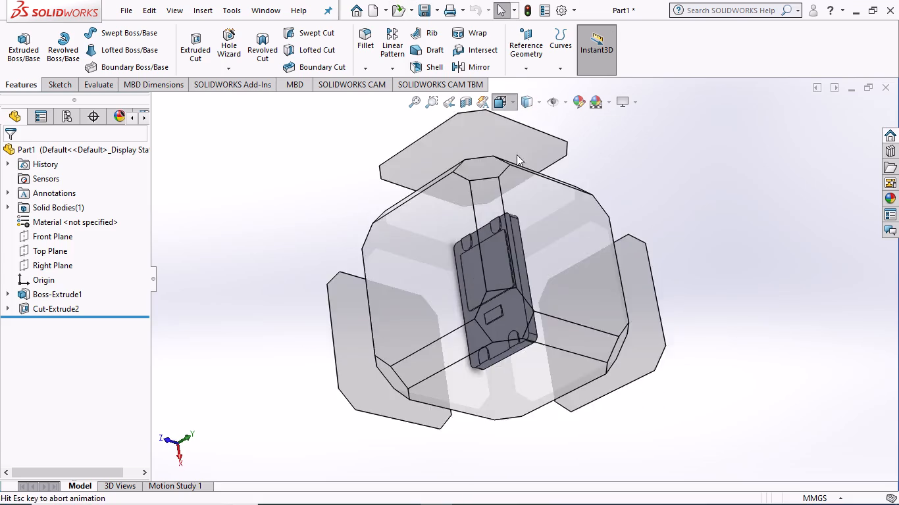
left_click(519, 151)
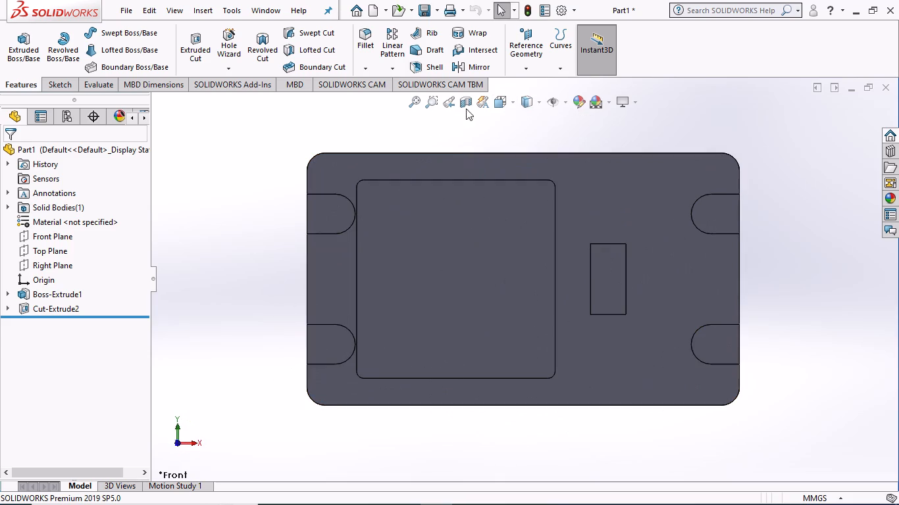
left_click(55, 89)
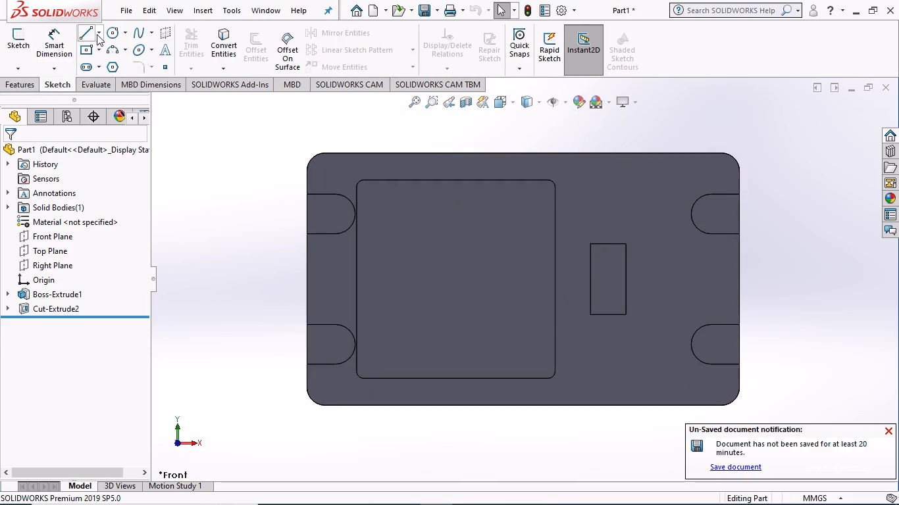
left_click(86, 32)
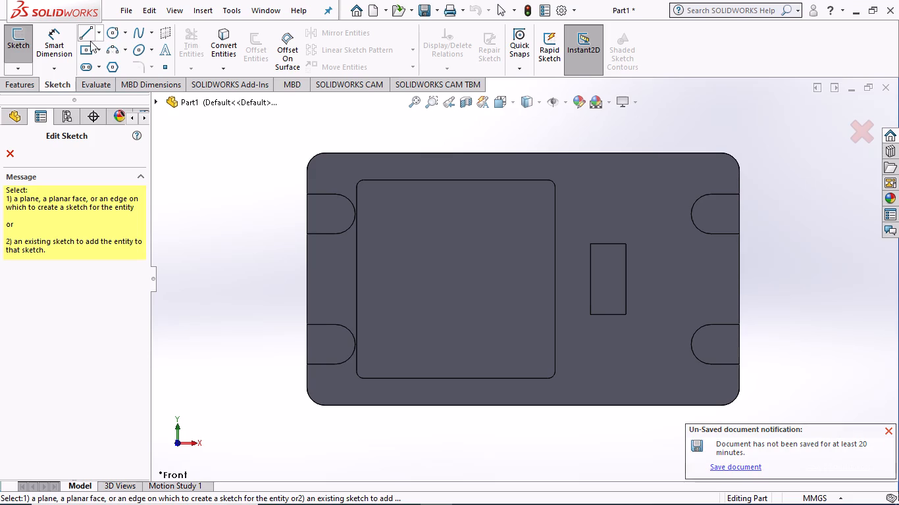
left_click(315, 208)
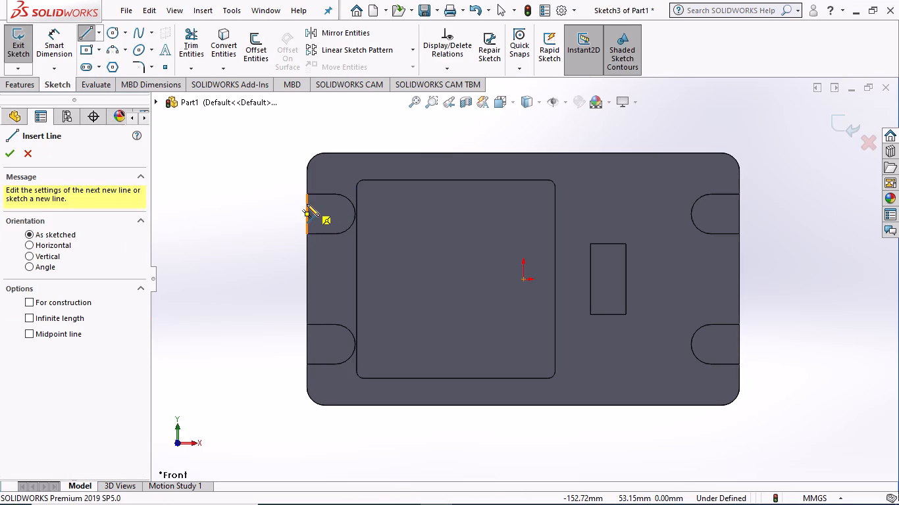
left_click(307, 204)
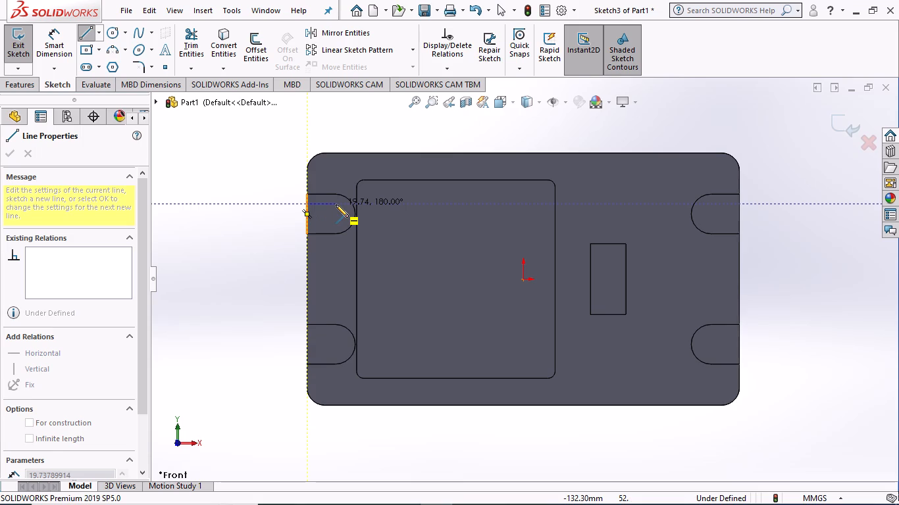
left_click(336, 204)
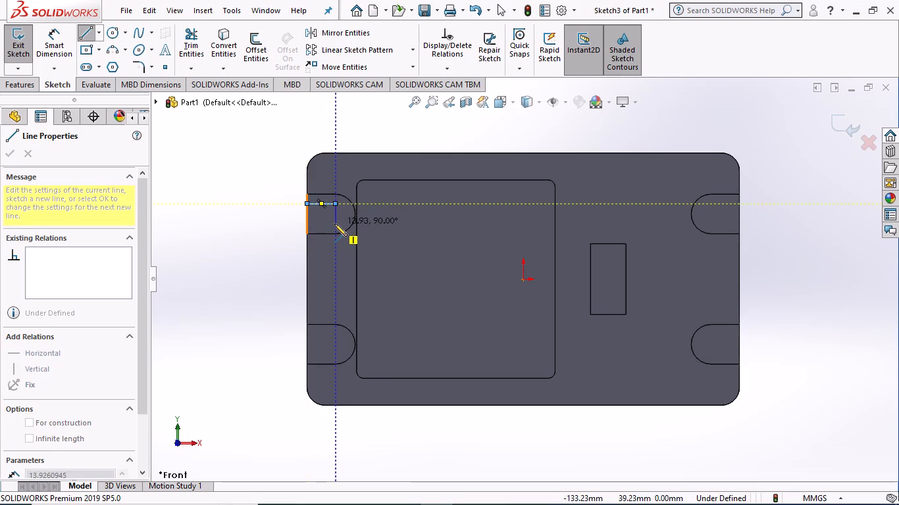
left_click(334, 224)
left_click(307, 223)
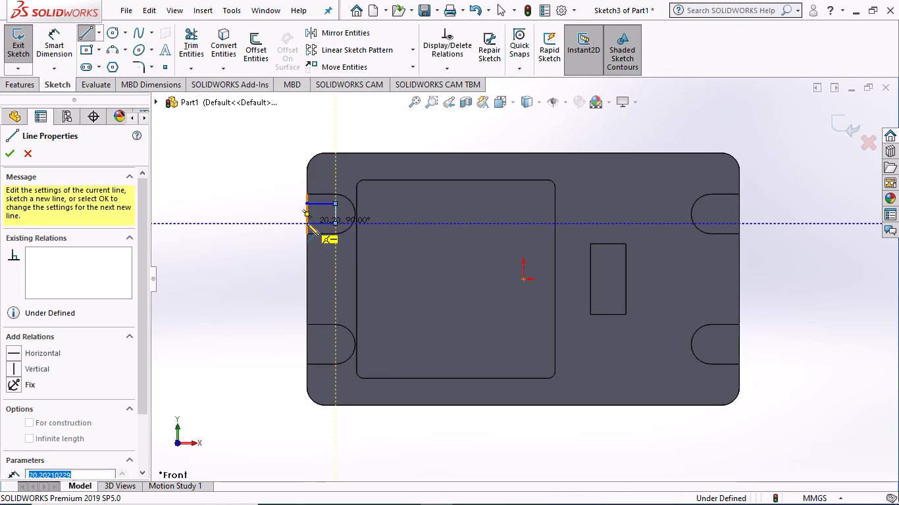
key("Escape")
key("Escape")
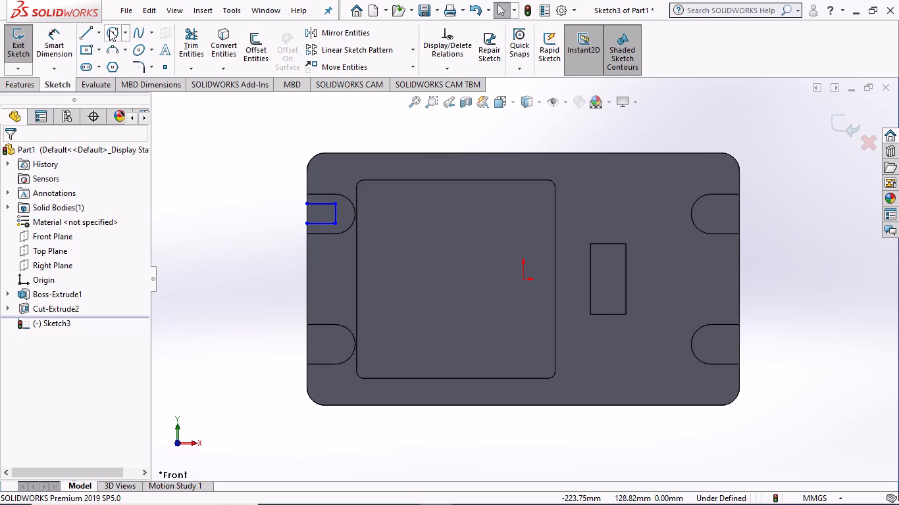
Round the profile's inner end with a three-point arc of about 7 mm radius and delete the vertical line it replaces.
left_click(108, 46)
left_click(334, 202)
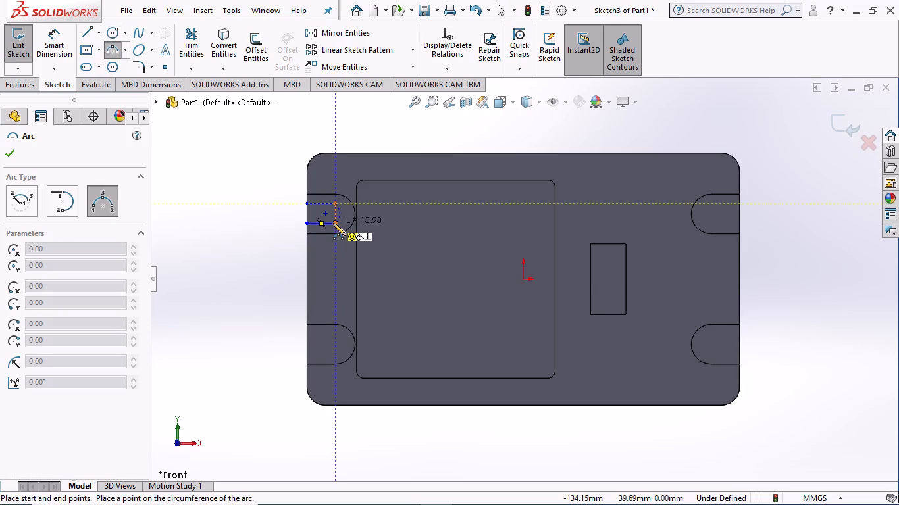
left_click(333, 223)
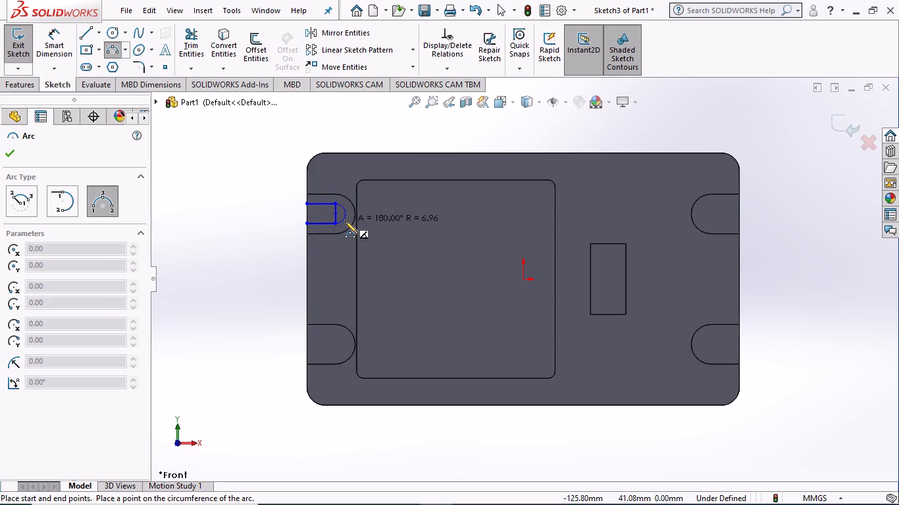
left_click(345, 221)
key("Escape")
key("Escape")
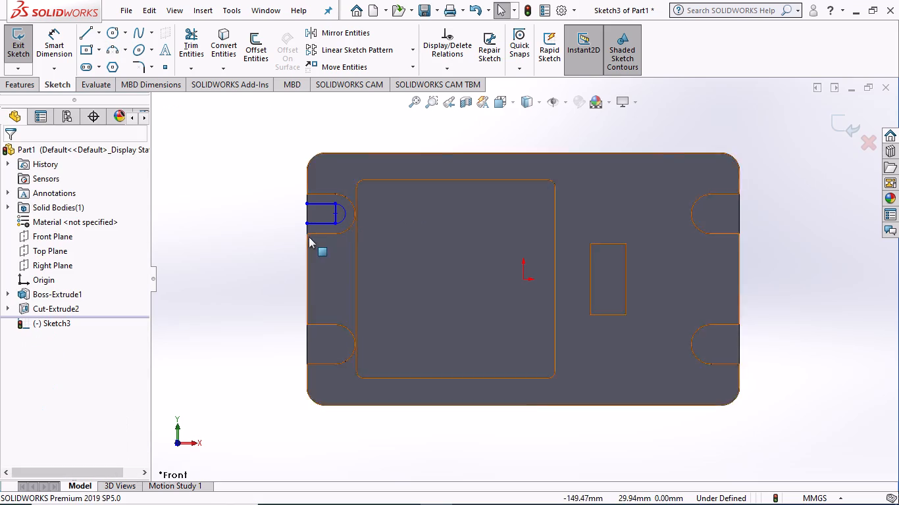
key("Escape")
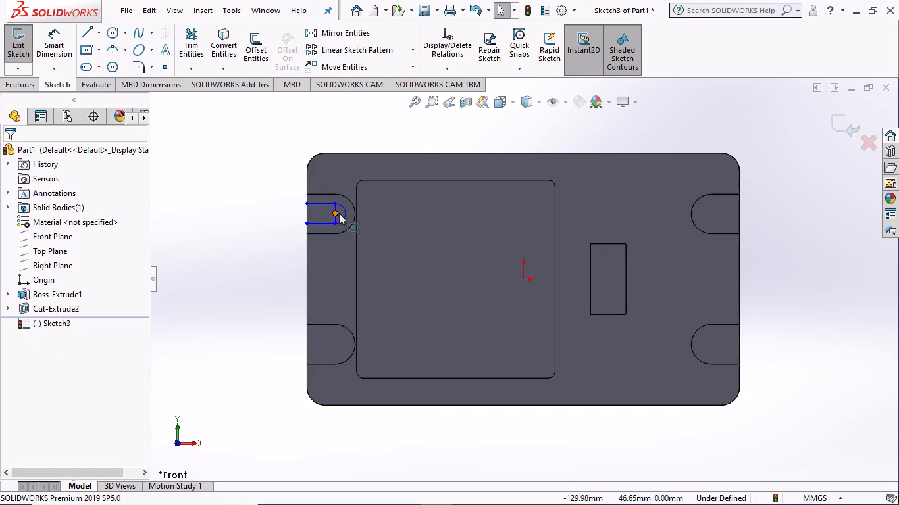
left_click(336, 218)
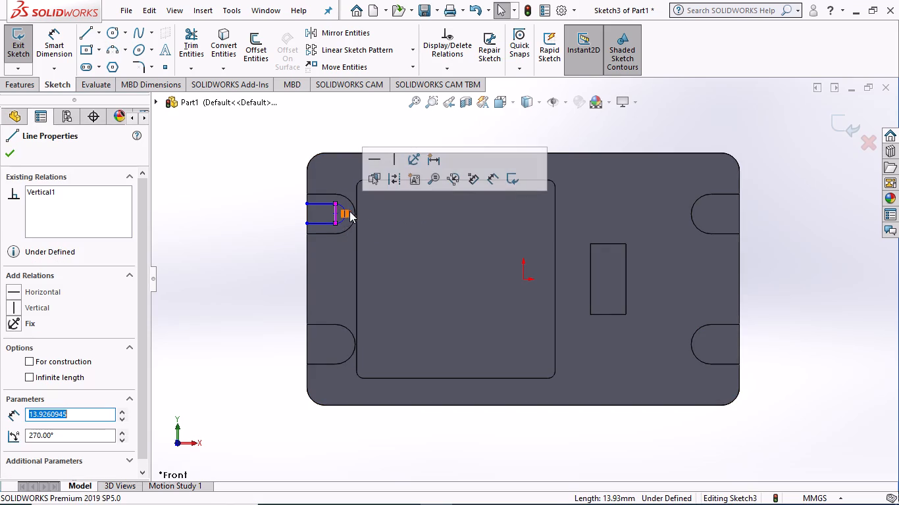
key("Delete")
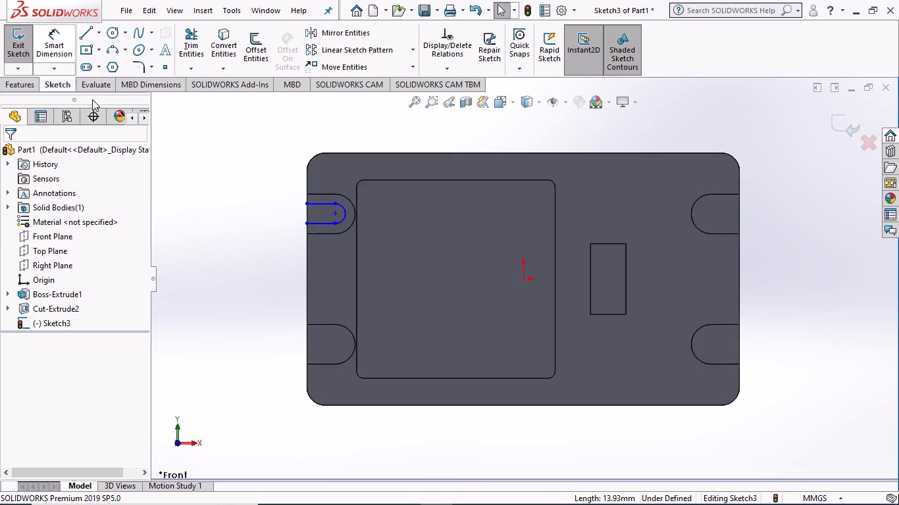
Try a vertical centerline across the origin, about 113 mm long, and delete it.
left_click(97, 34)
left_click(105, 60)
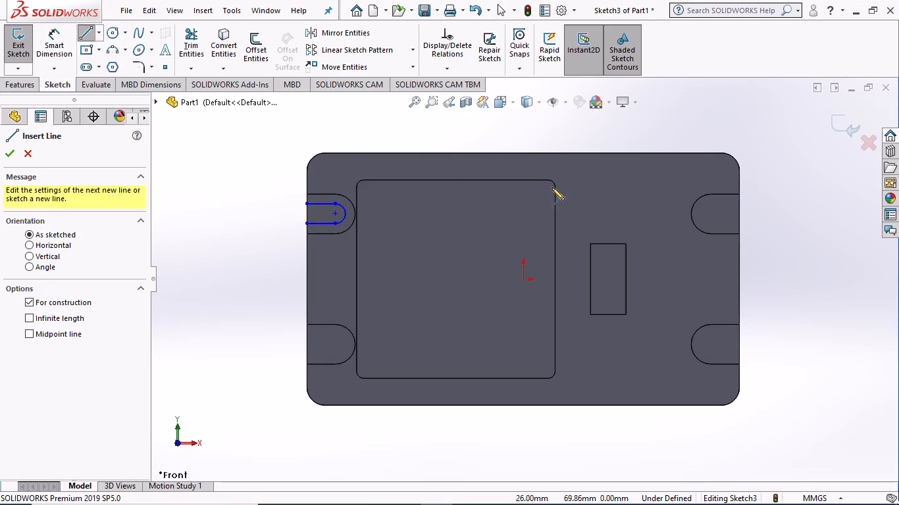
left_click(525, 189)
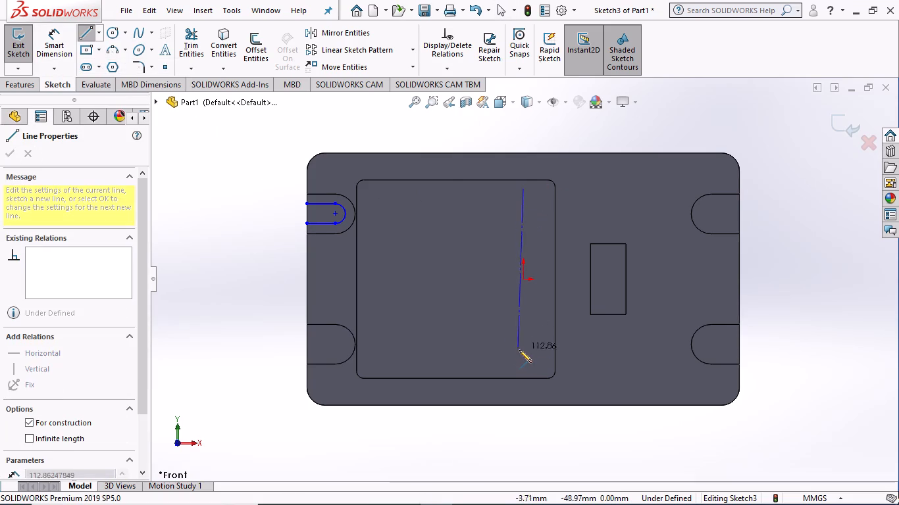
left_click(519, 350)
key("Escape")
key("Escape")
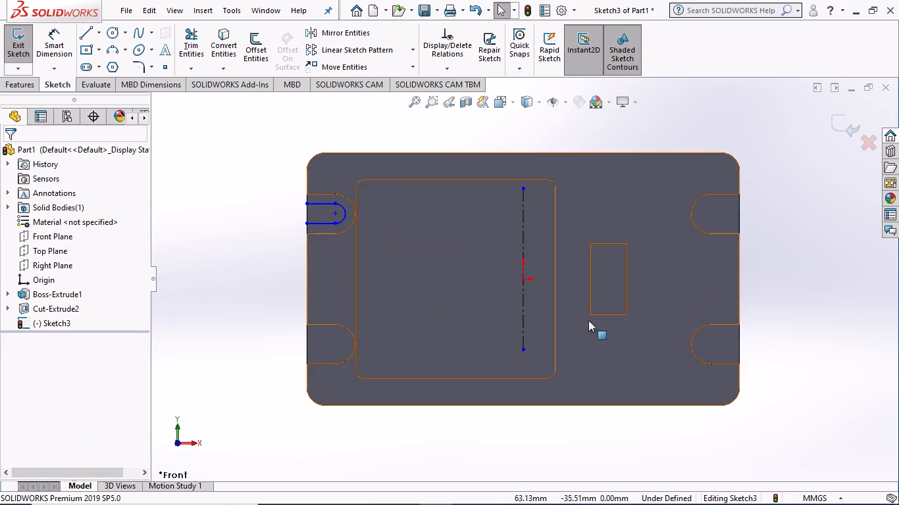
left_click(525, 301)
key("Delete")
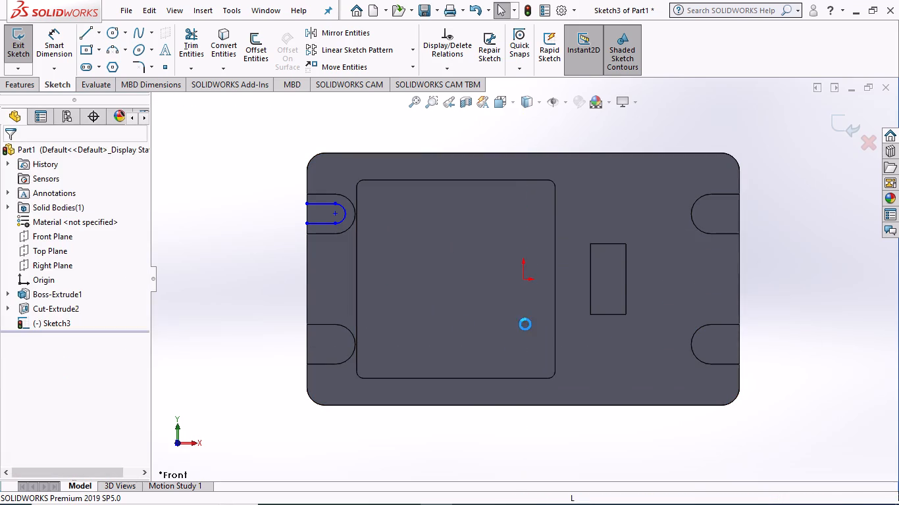
Draw a vertical centerline through the origin, from the height of the slot's arc centre to about 46 mm below the origin.
left_click(96, 31)
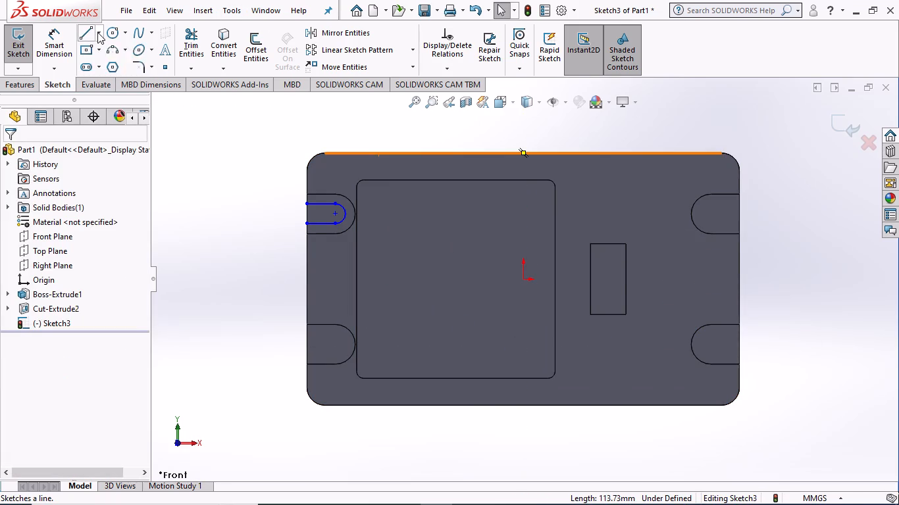
left_click(104, 65)
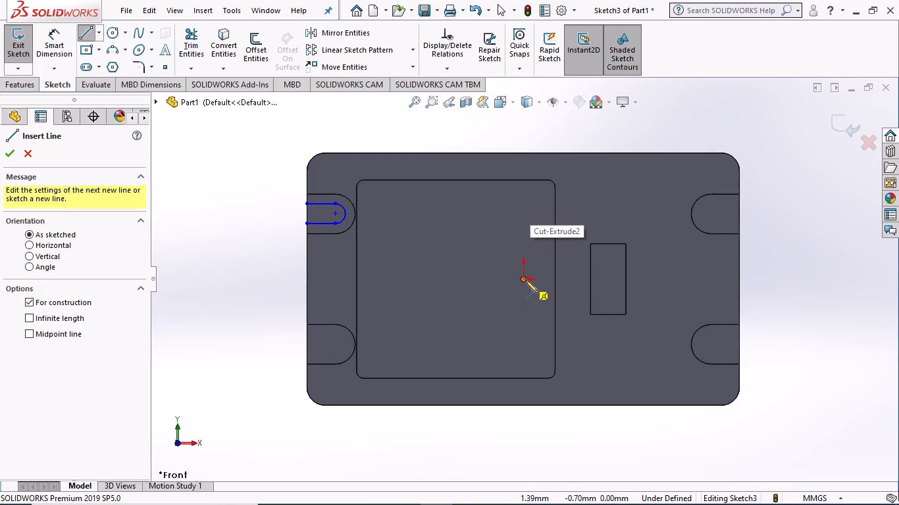
left_click(525, 213)
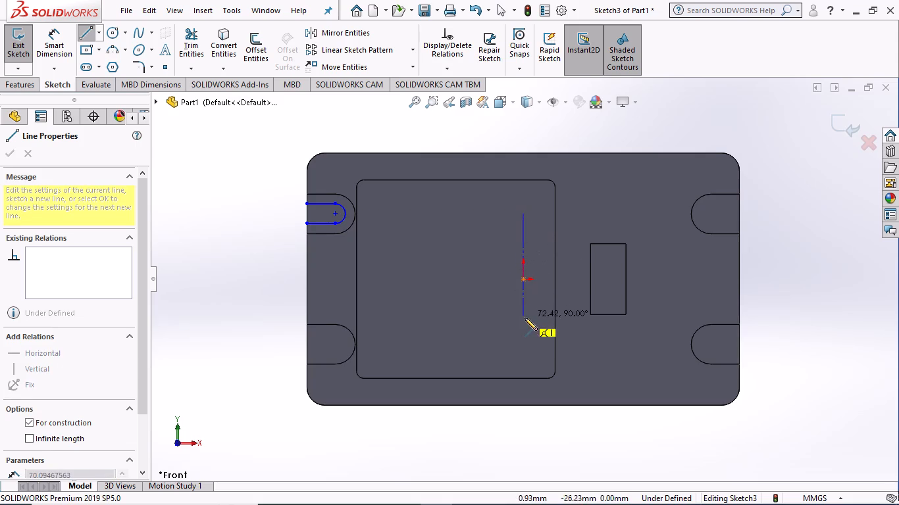
left_click(520, 342)
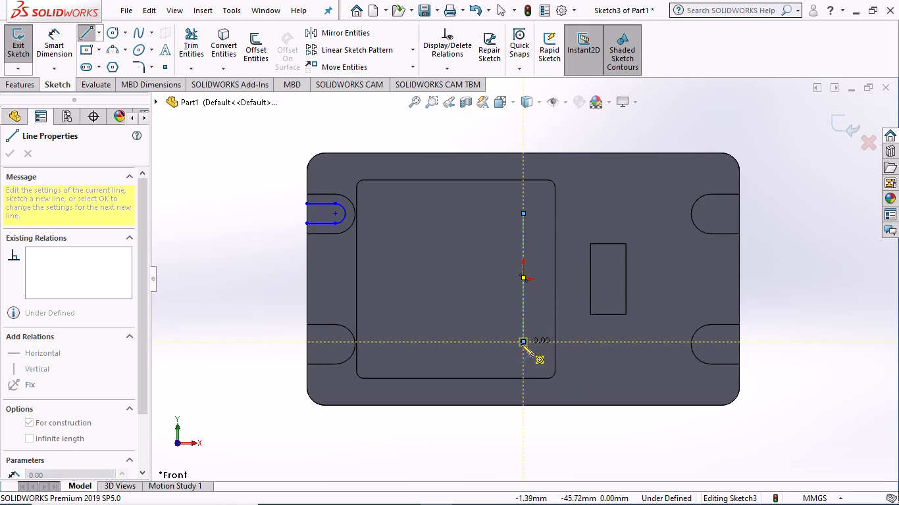
key("Escape")
key("Escape")
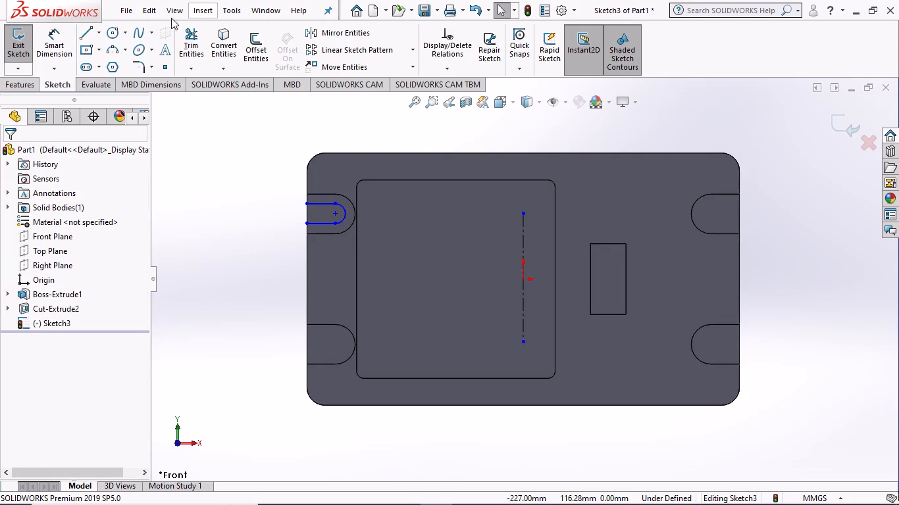
Draw a horizontal centerline through the origin, about 249 mm long, starting directly below the slot's arc centre.
left_click(99, 30)
left_click(98, 64)
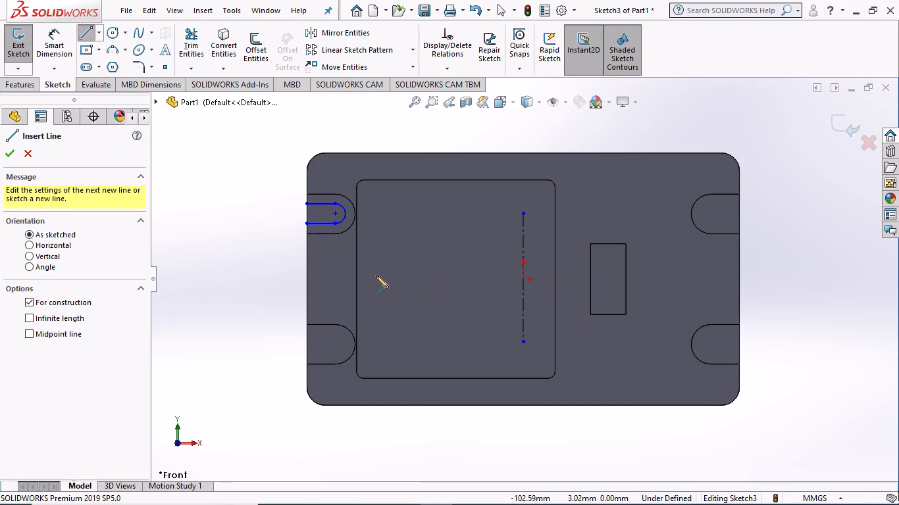
left_click(334, 283)
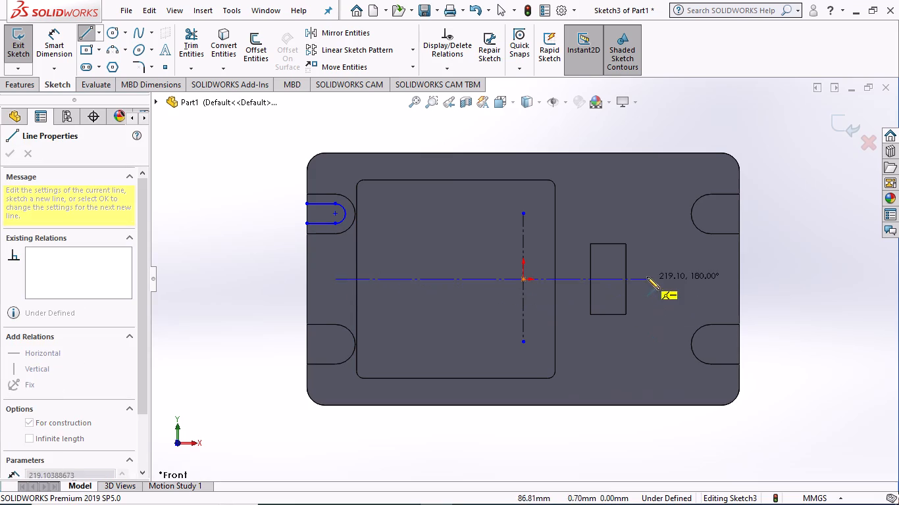
left_click(689, 281)
key("Escape")
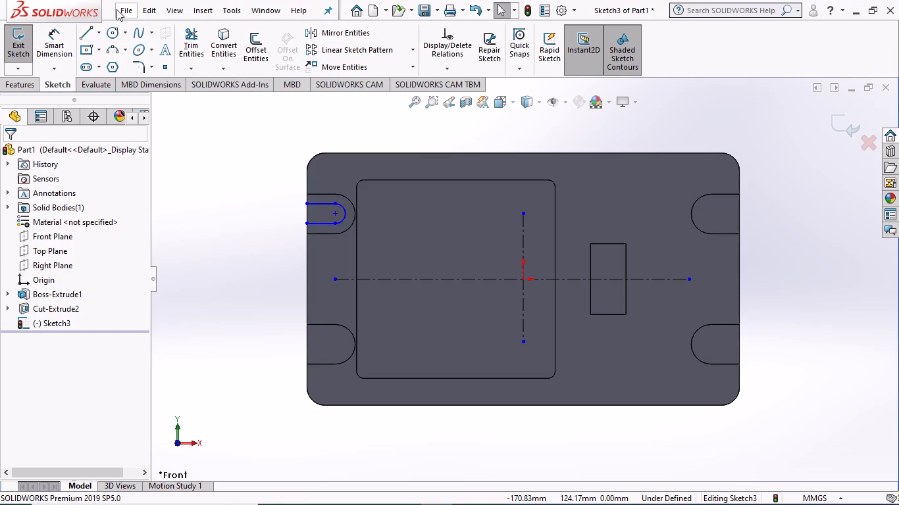
Dimension the slot's upper straight line above the plate and set its length to 20 mm.
left_click(64, 39)
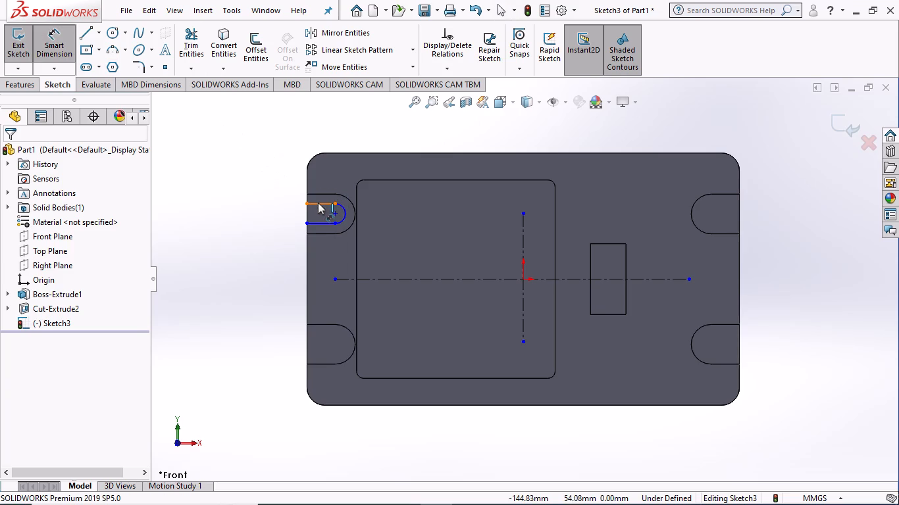
left_click(318, 203)
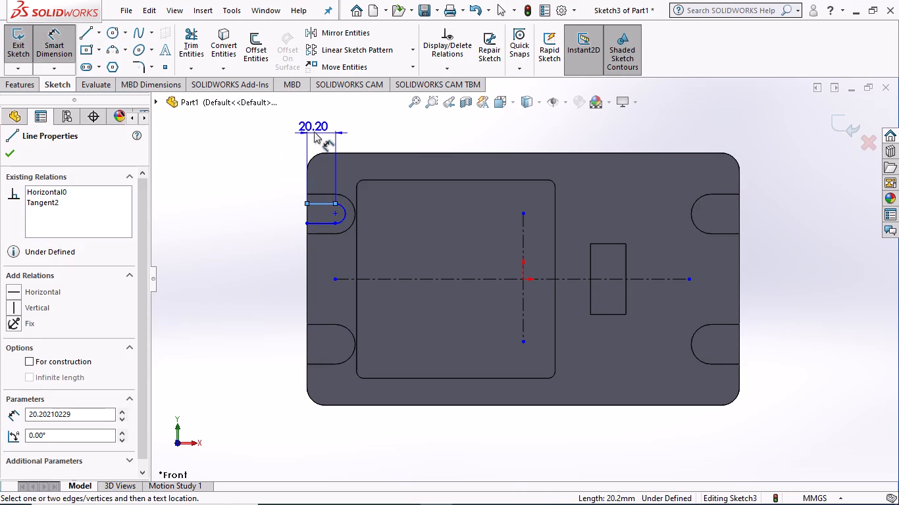
left_click(317, 128)
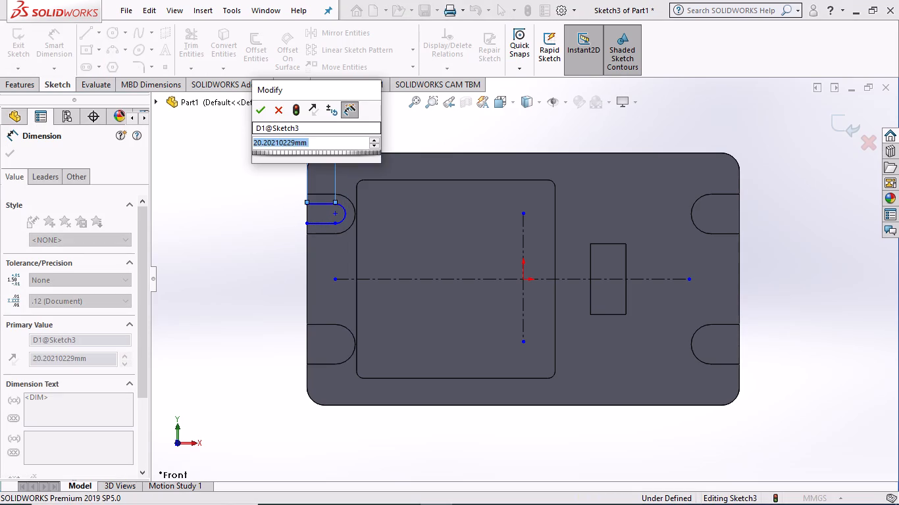
key("2")
key("0")
key("Return")
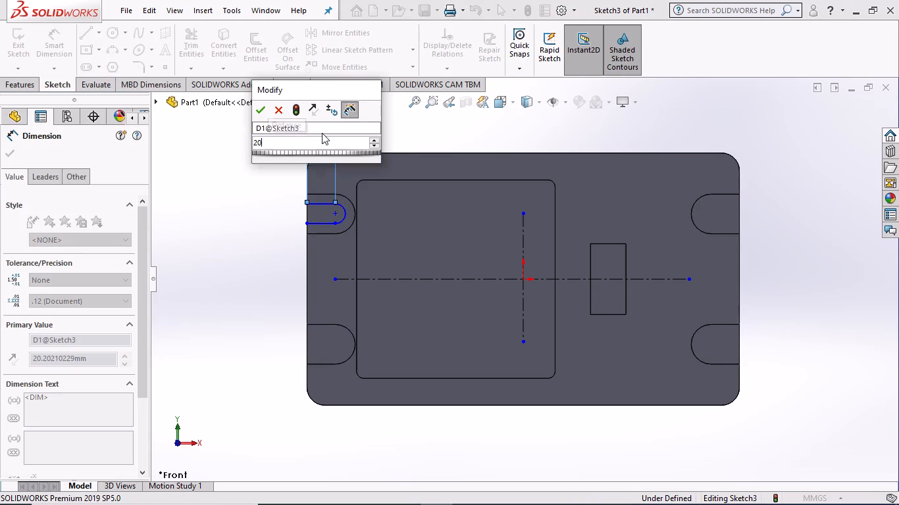
left_click(224, 139)
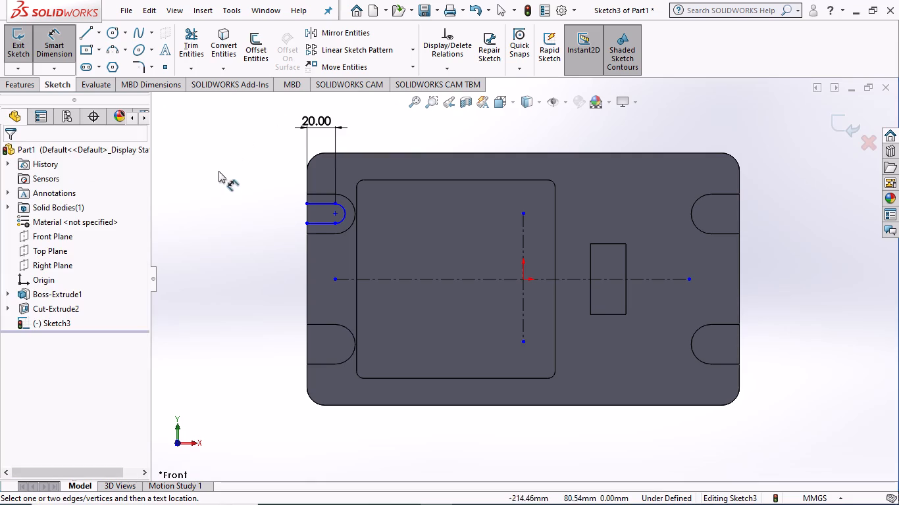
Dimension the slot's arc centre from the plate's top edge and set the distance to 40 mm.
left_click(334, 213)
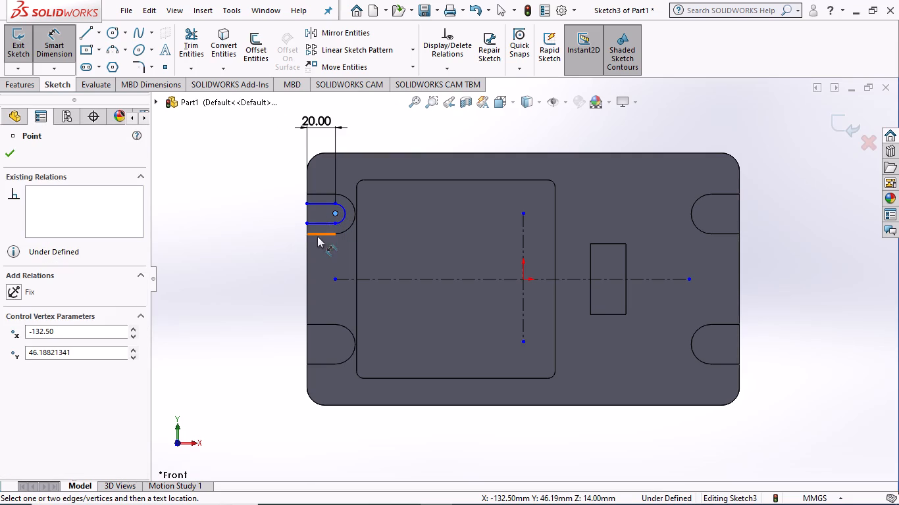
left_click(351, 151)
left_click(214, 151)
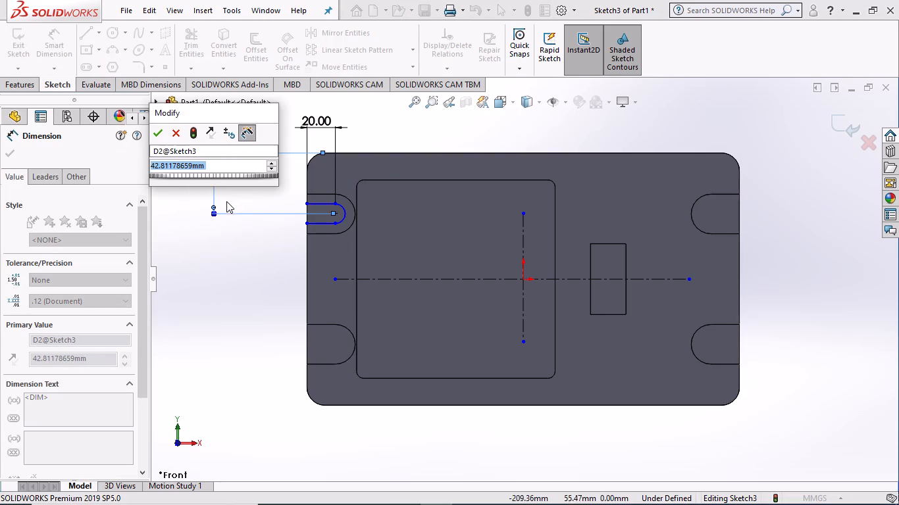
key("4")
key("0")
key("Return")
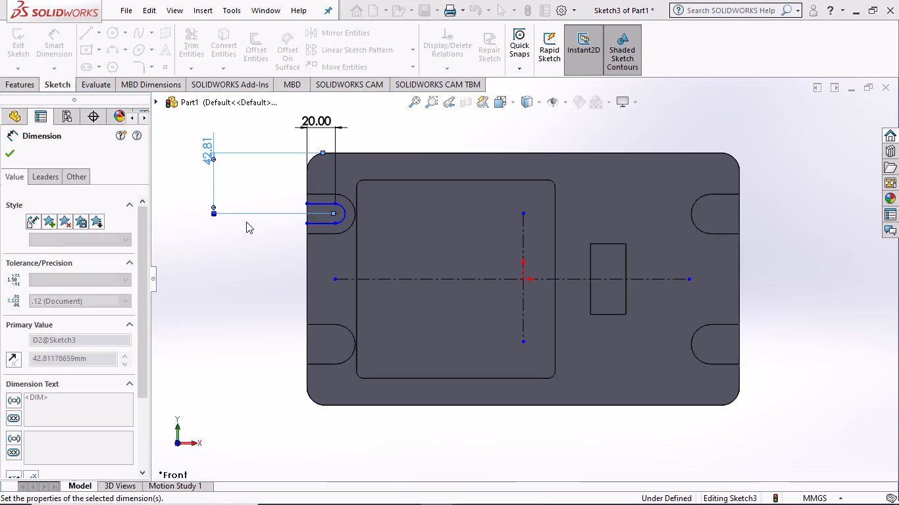
Undo the arc-centre distance dimension and the 20 mm length setting of the slot's upper line.
key("ctrl+z")
key("ctrl+x")
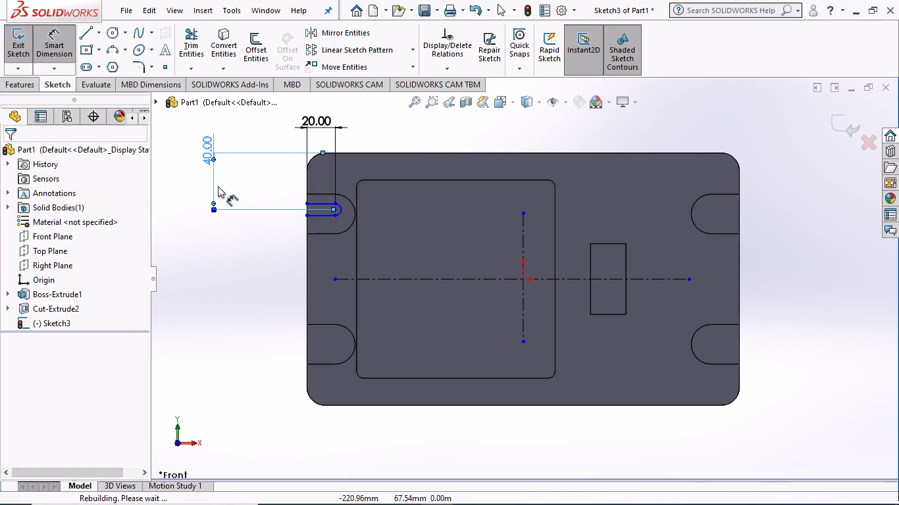
left_click(157, 180)
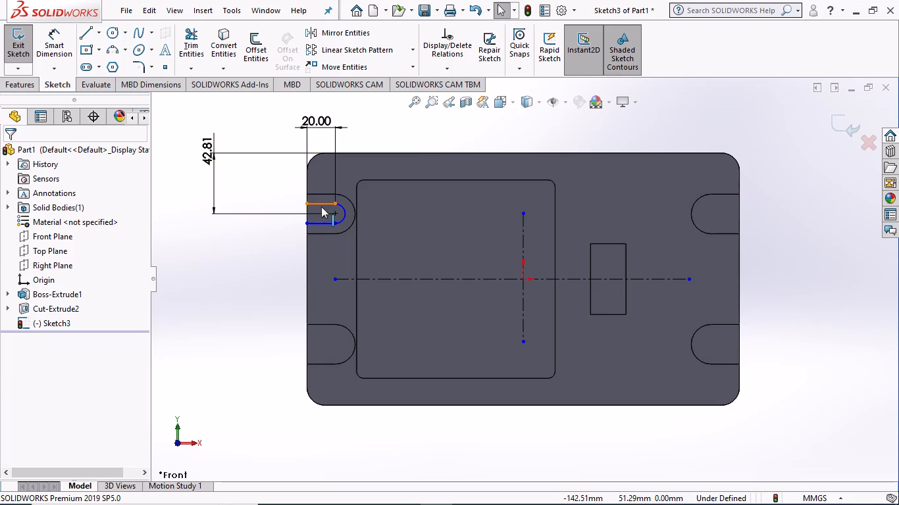
left_click(322, 226)
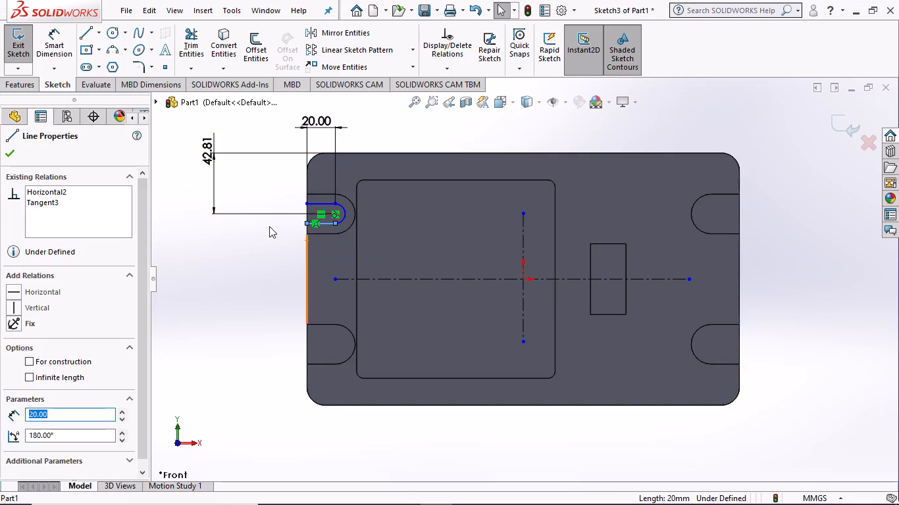
left_click(246, 229)
left_click(234, 221)
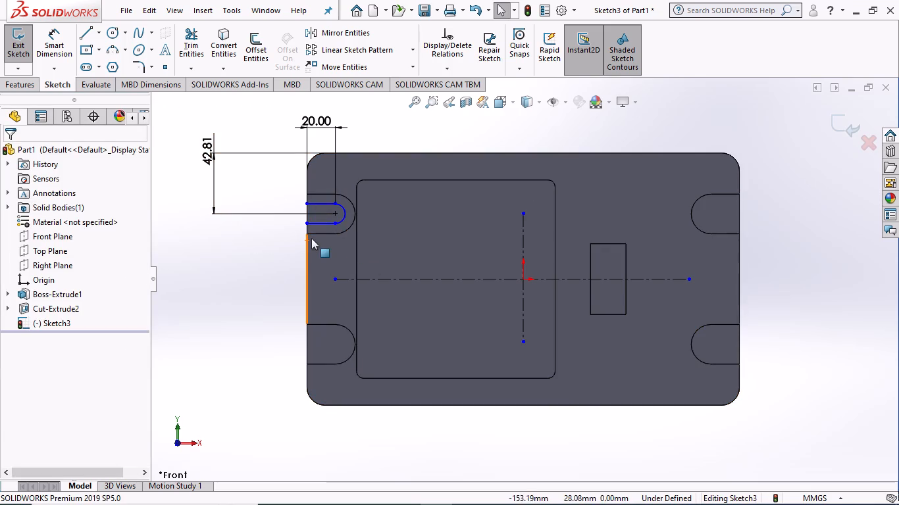
left_click(304, 248)
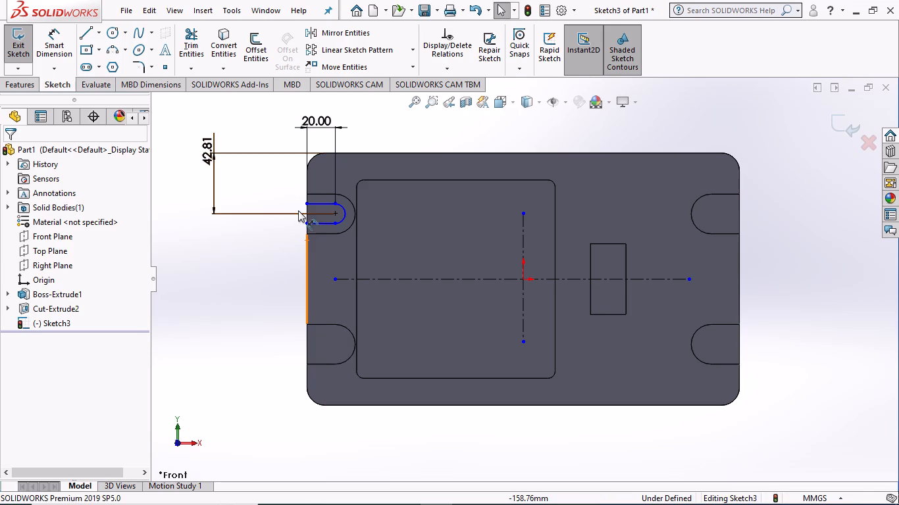
key("ctrl+z")
Dimension the vertical distance from the slot's arc centre to the end point of the plate's top edge, keeping it as drawn.
left_click(61, 38)
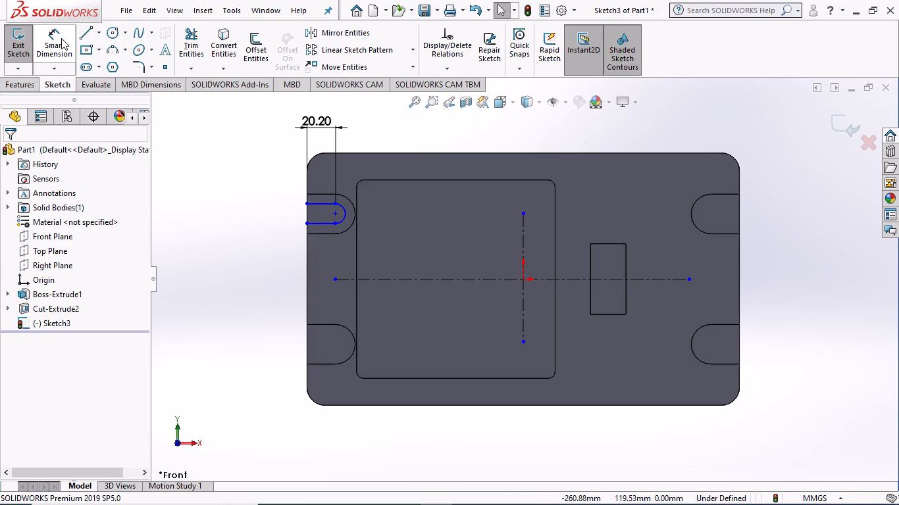
left_click(334, 213)
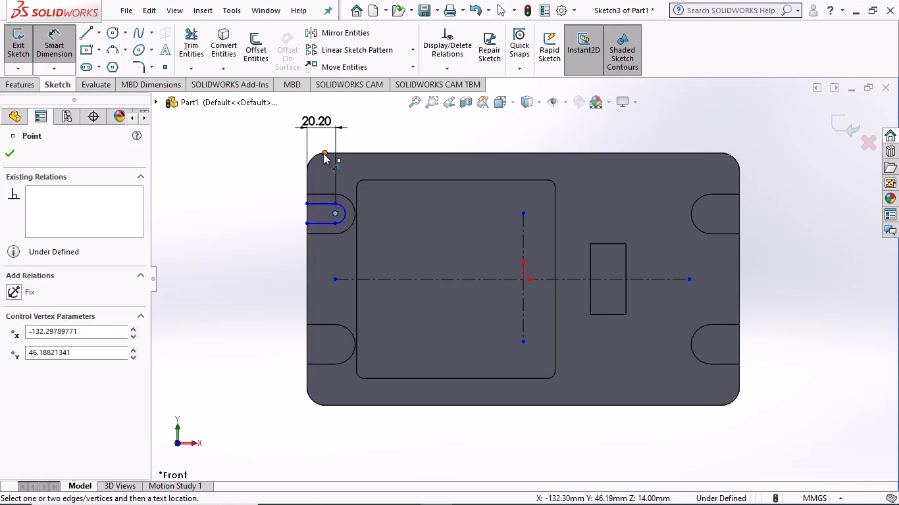
left_click(323, 153)
left_click(253, 158)
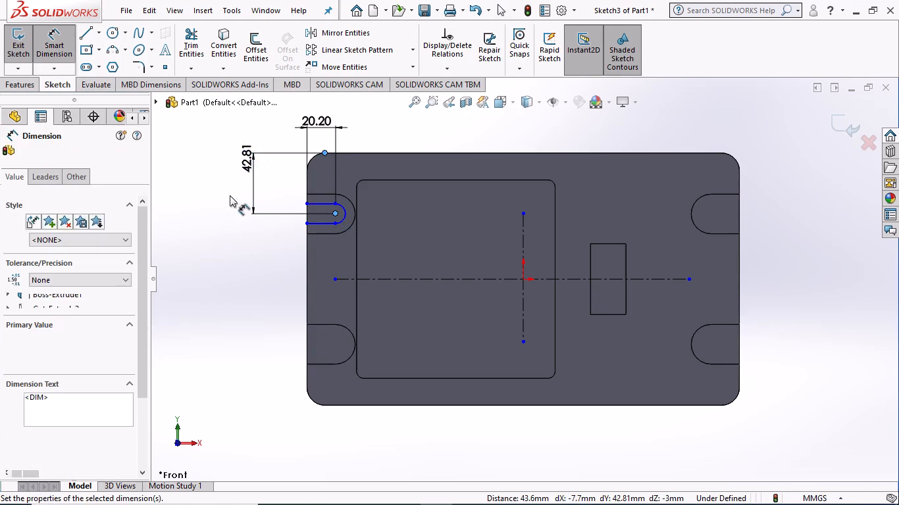
left_click(192, 139)
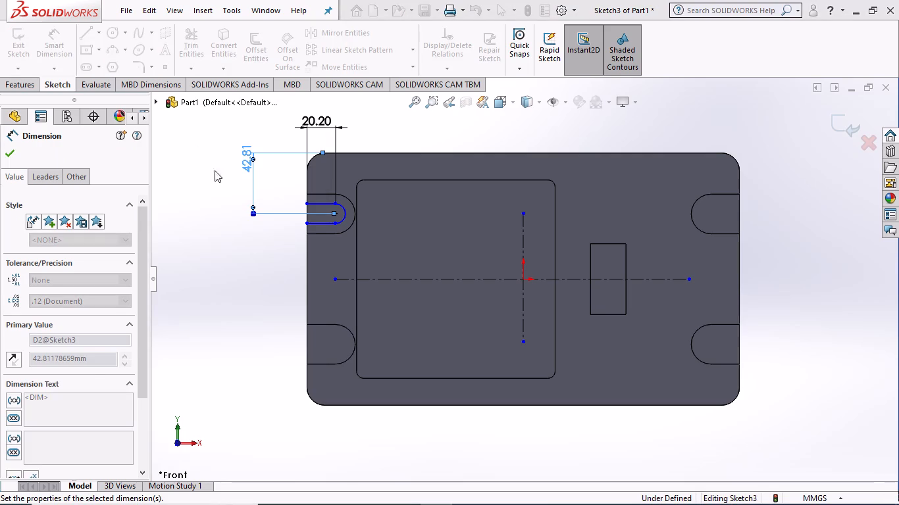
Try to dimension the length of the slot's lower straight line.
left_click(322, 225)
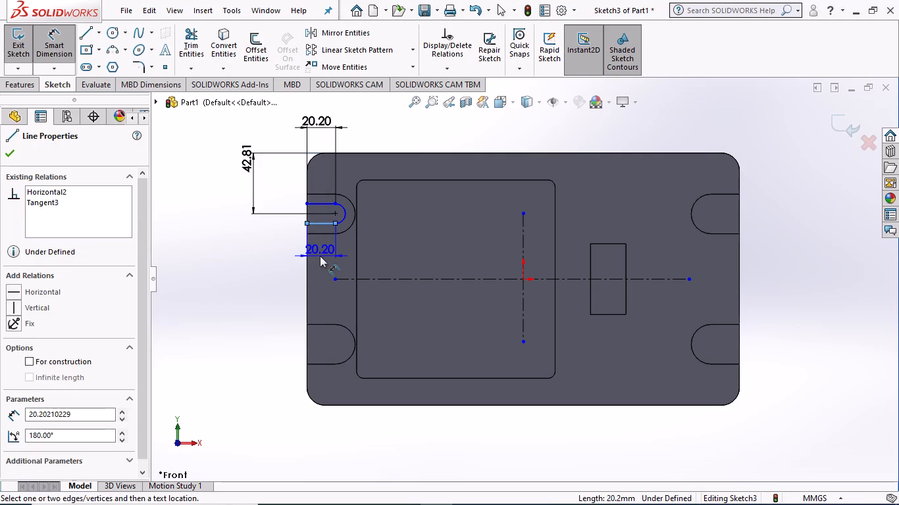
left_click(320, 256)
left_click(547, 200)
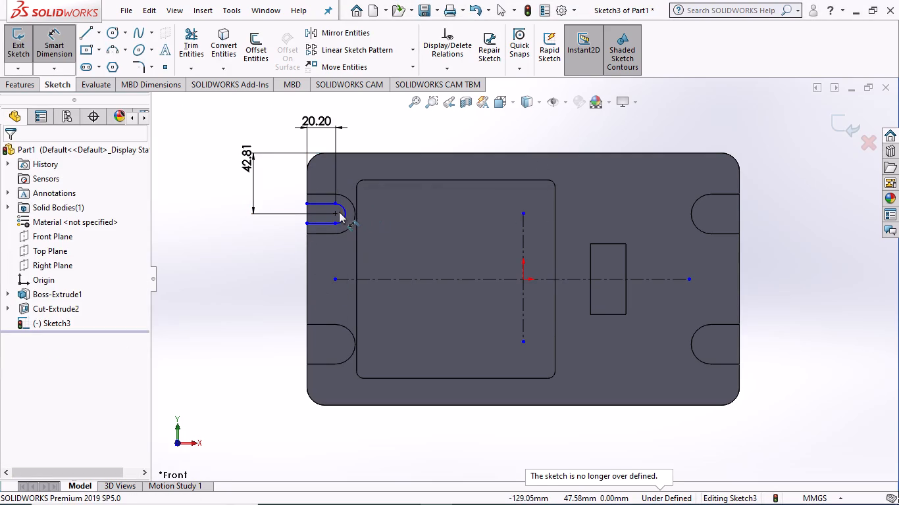
Dimension the radius of the slot's end arc, keeping it as drawn.
left_click(343, 210)
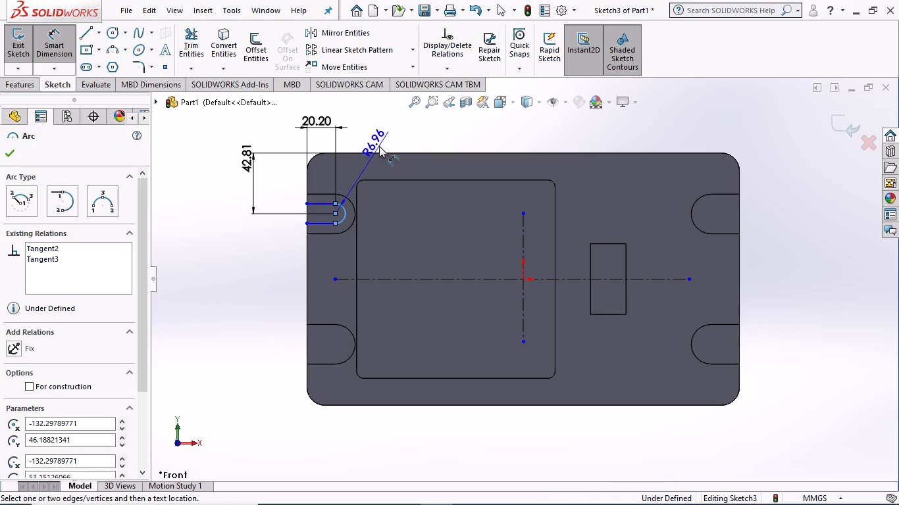
left_click(399, 133)
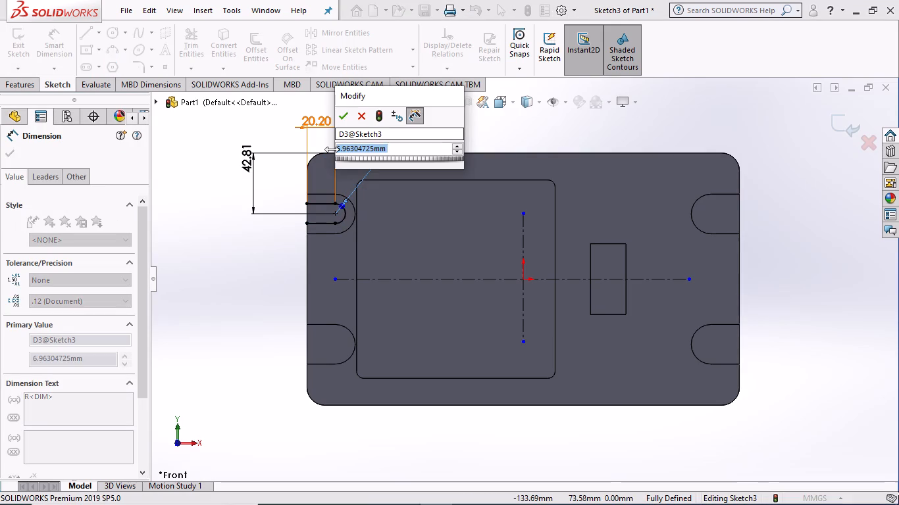
left_click(345, 116)
left_click(176, 163)
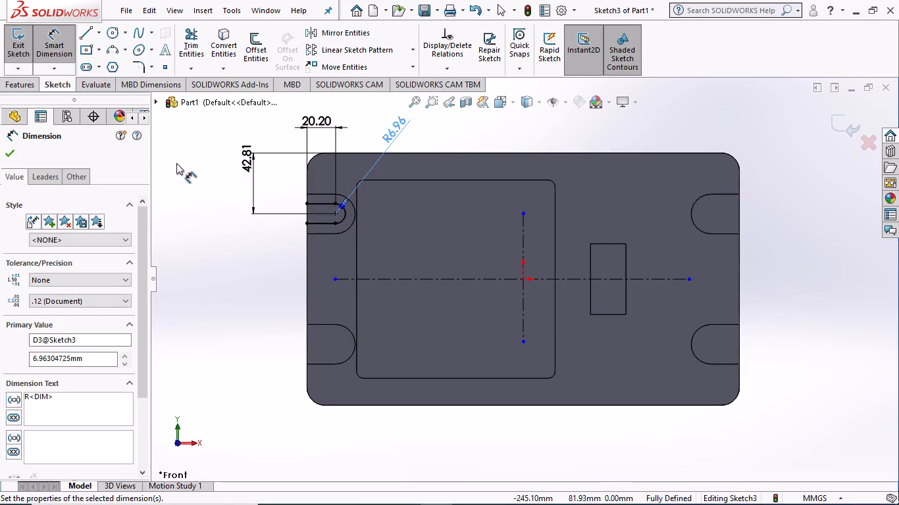
left_click(51, 35)
Mirror the slot's two straight lines and end arc about the horizontal centerline, keeping the original as a copy.
left_click(339, 39)
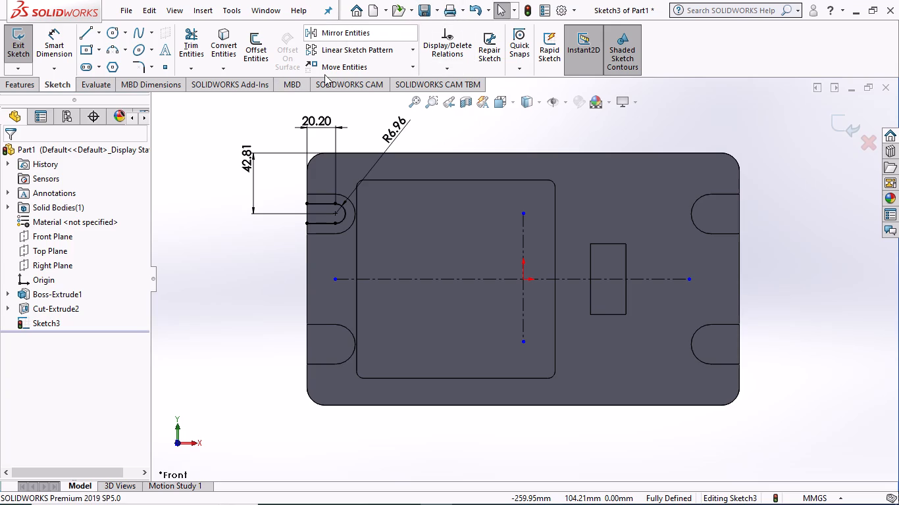
left_click(319, 193)
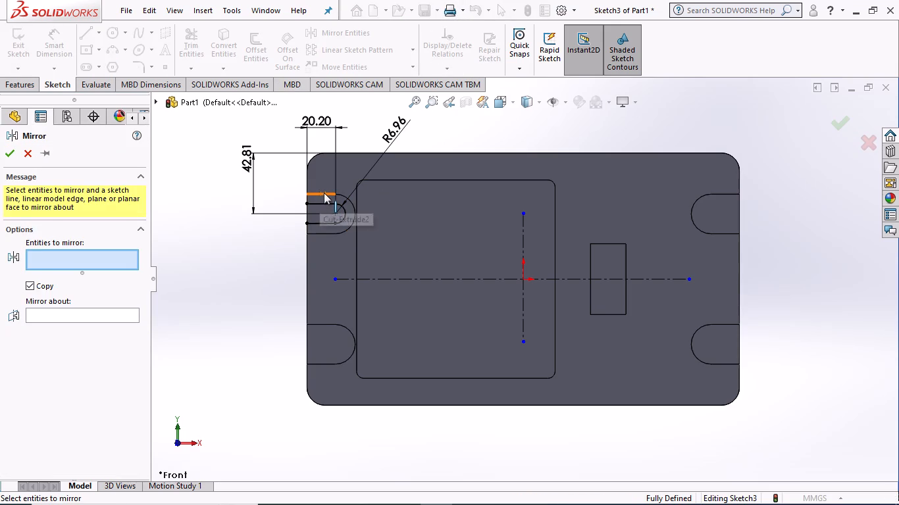
left_click(345, 197)
left_click(318, 195)
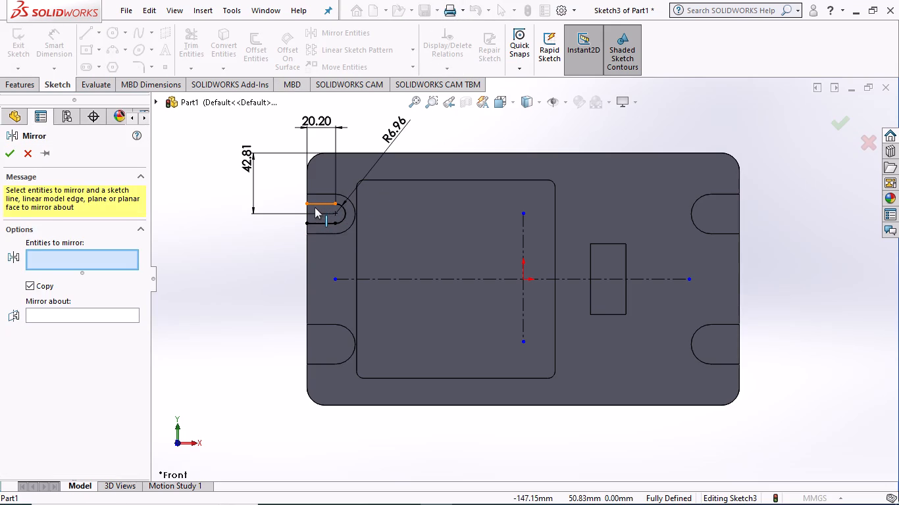
left_click(315, 207)
left_click(343, 210)
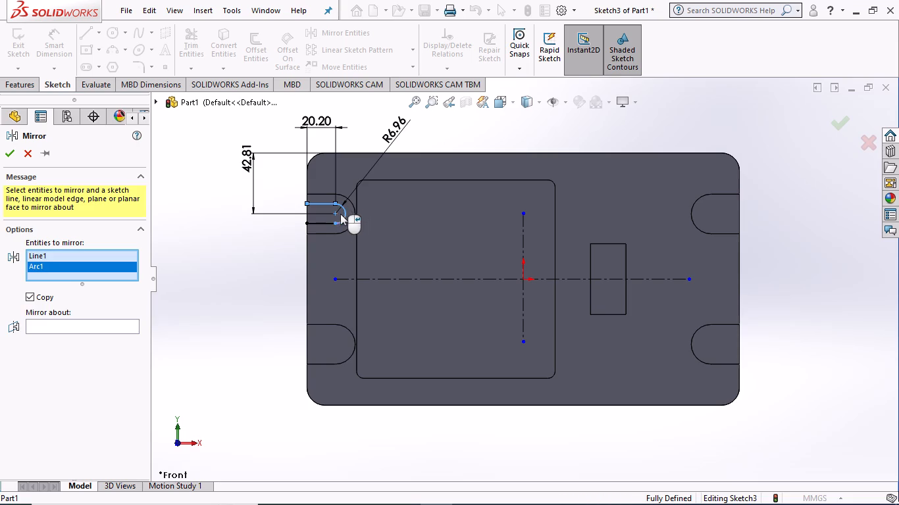
left_click(324, 225)
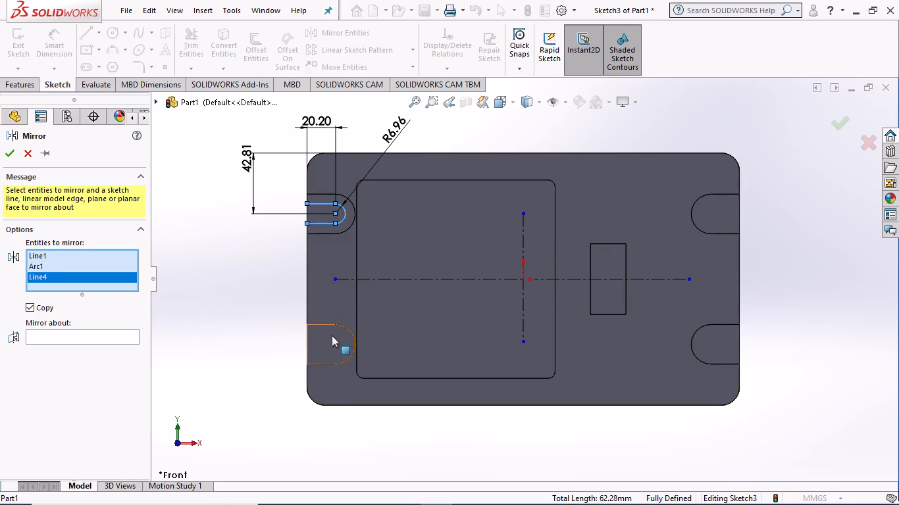
left_click(122, 335)
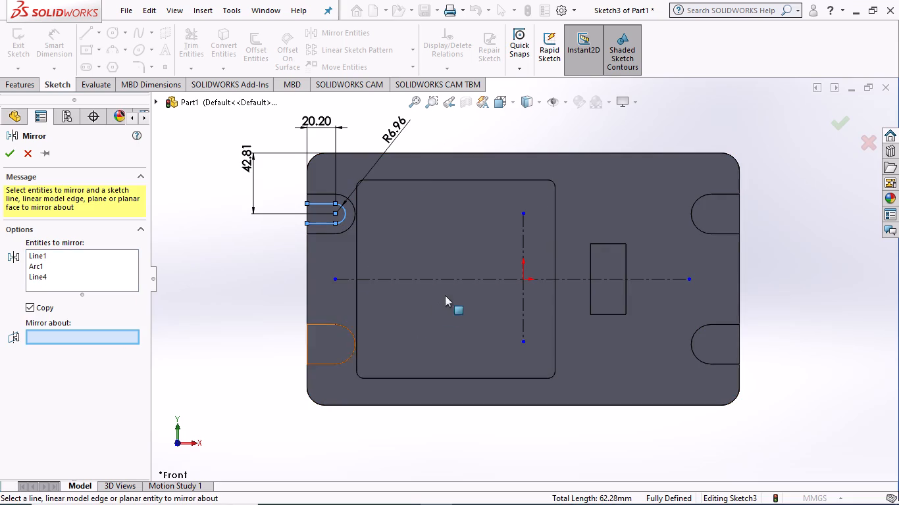
left_click(478, 279)
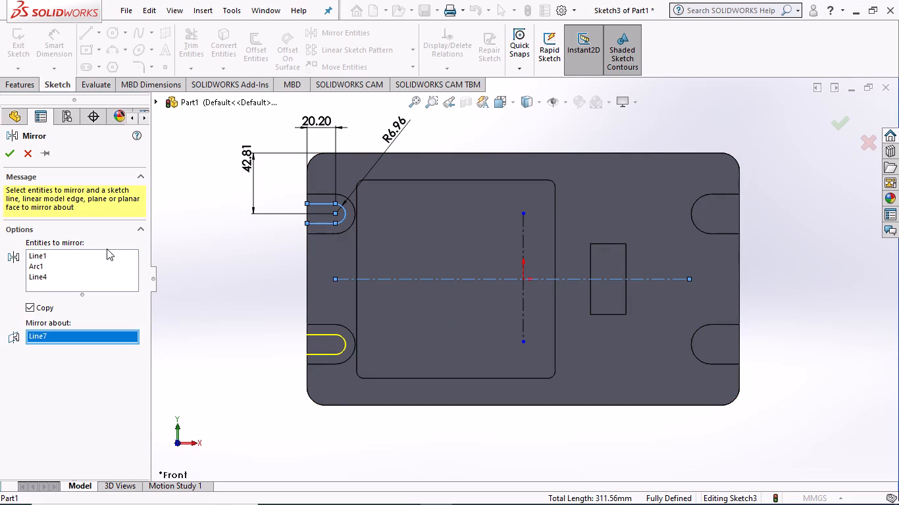
left_click(2, 151)
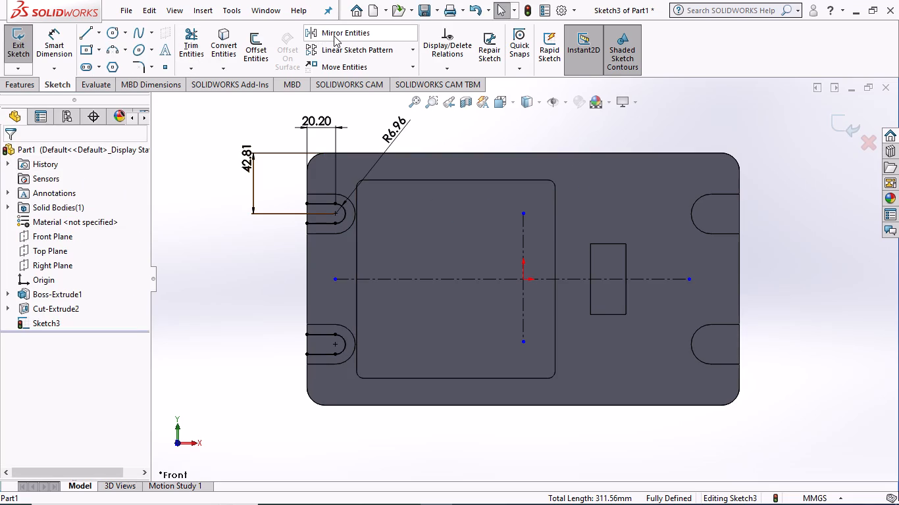
Mirror the lines and end arcs of both left-hand slots about the vertical centerline, keeping the originals as a copy.
left_click(353, 33)
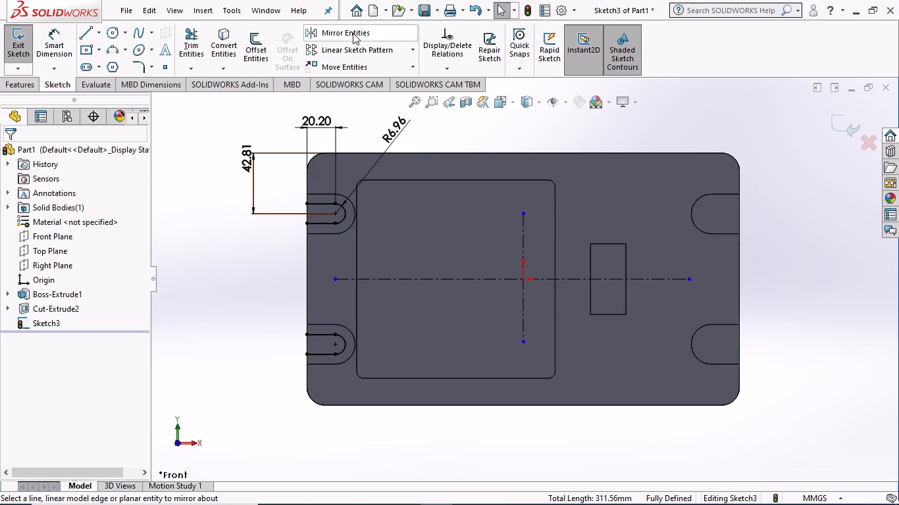
left_click(311, 201)
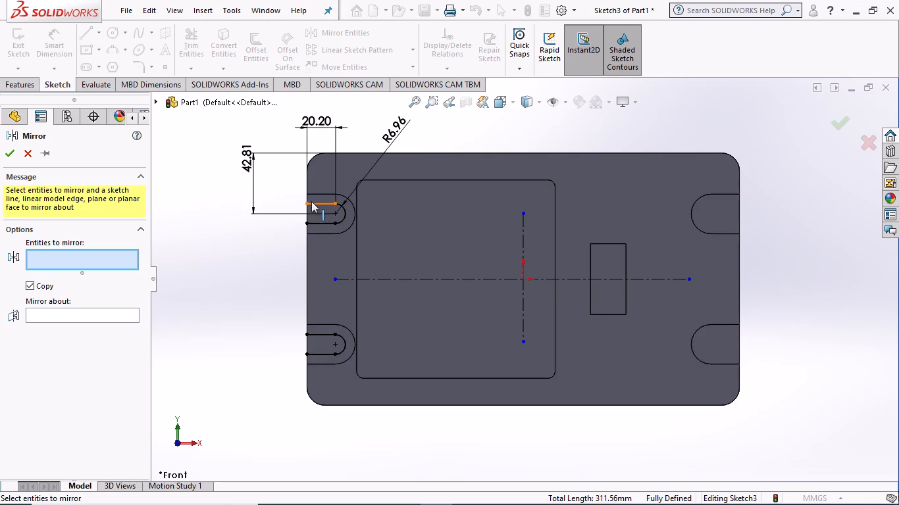
left_click(317, 333)
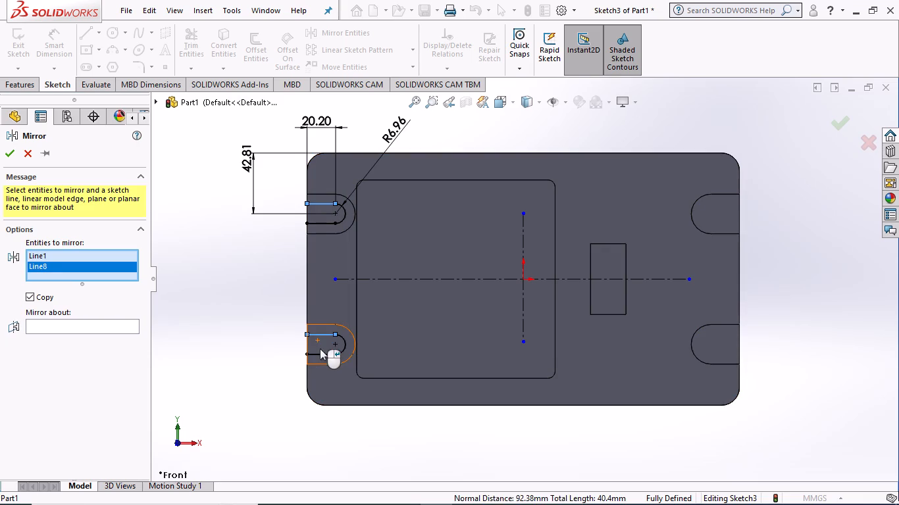
left_click(320, 351)
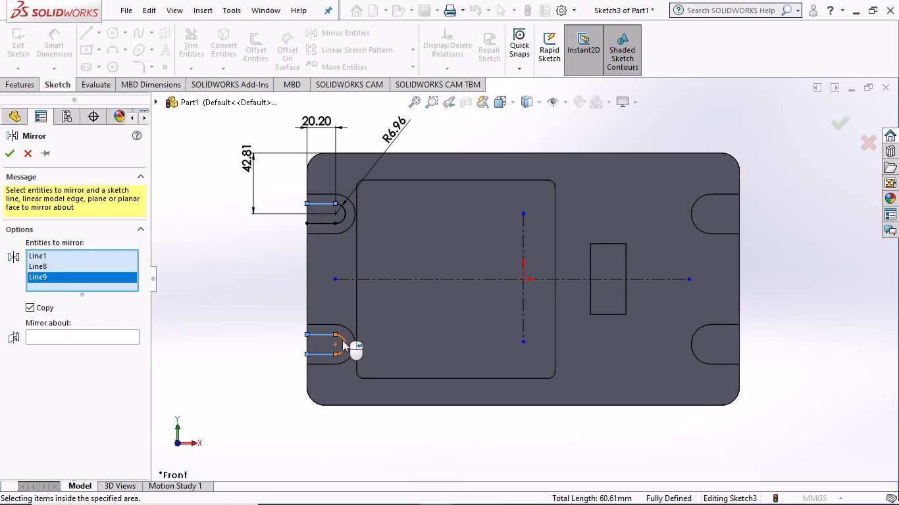
left_click(342, 340)
left_click(324, 222)
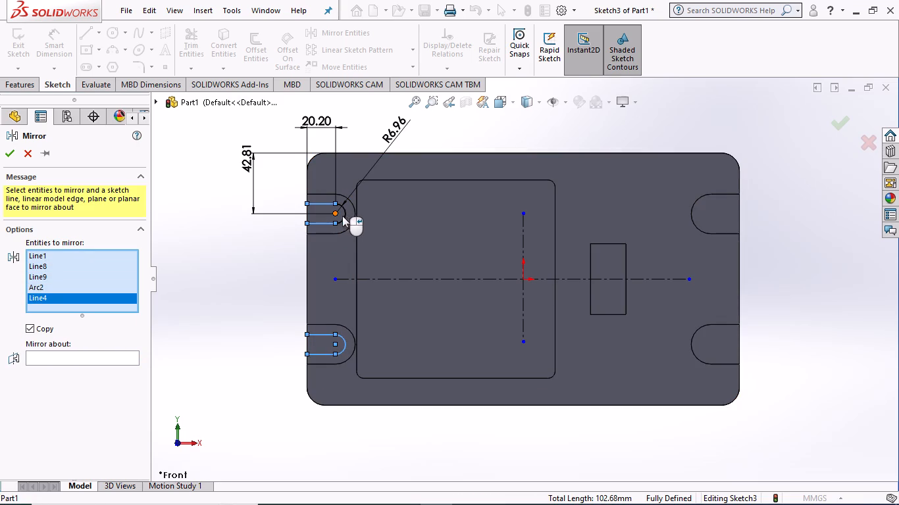
left_click(343, 216)
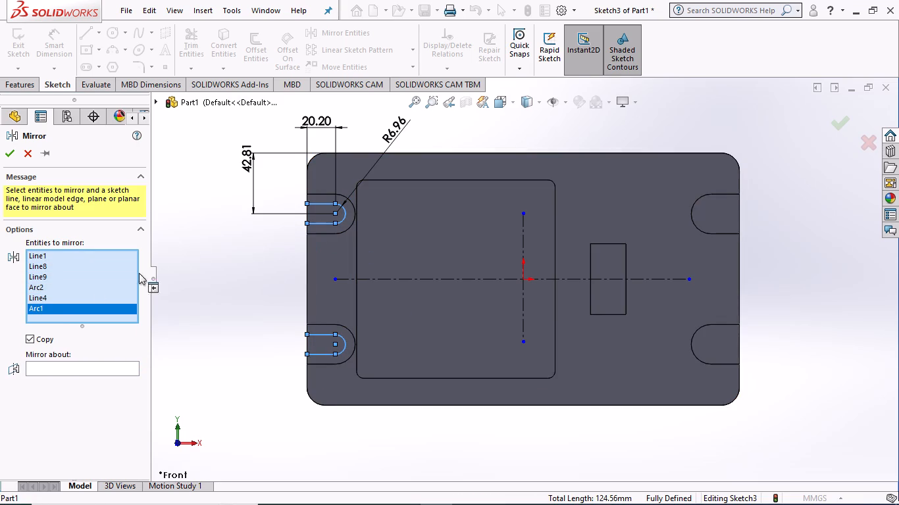
left_click(78, 366)
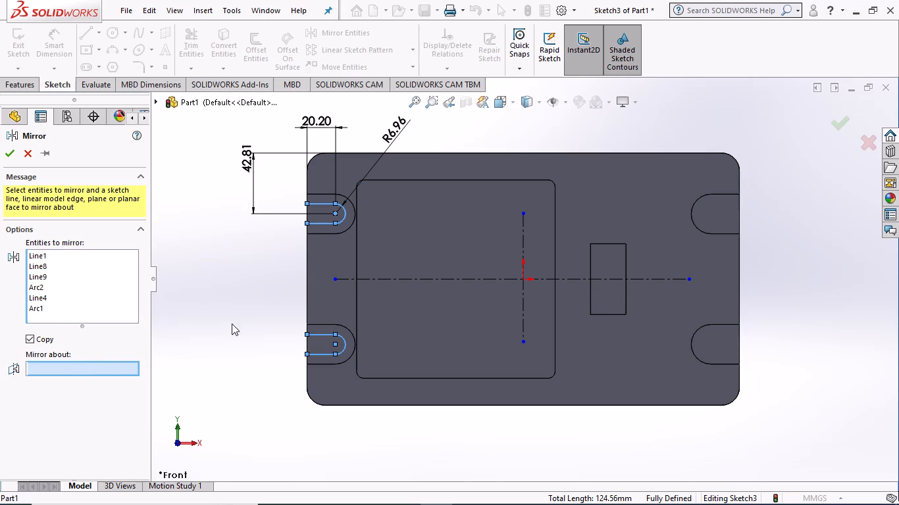
left_click(517, 311)
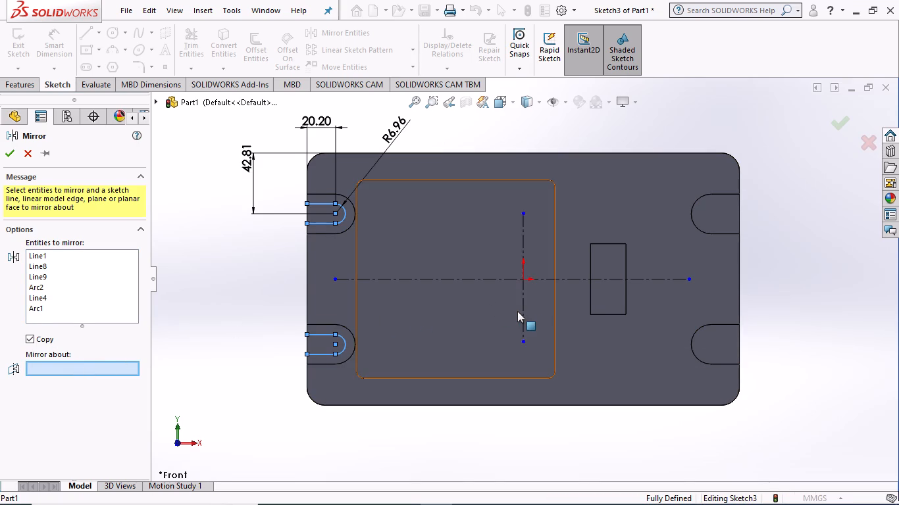
left_click(523, 310)
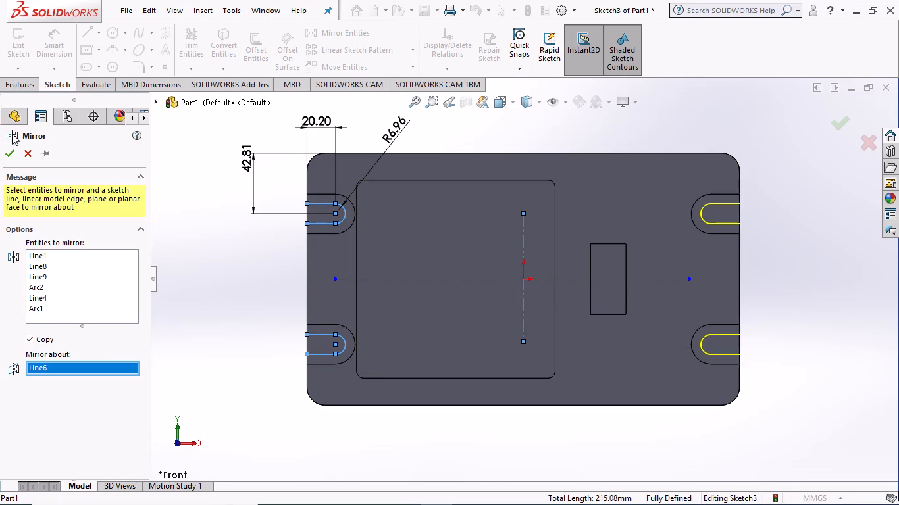
left_click(10, 153)
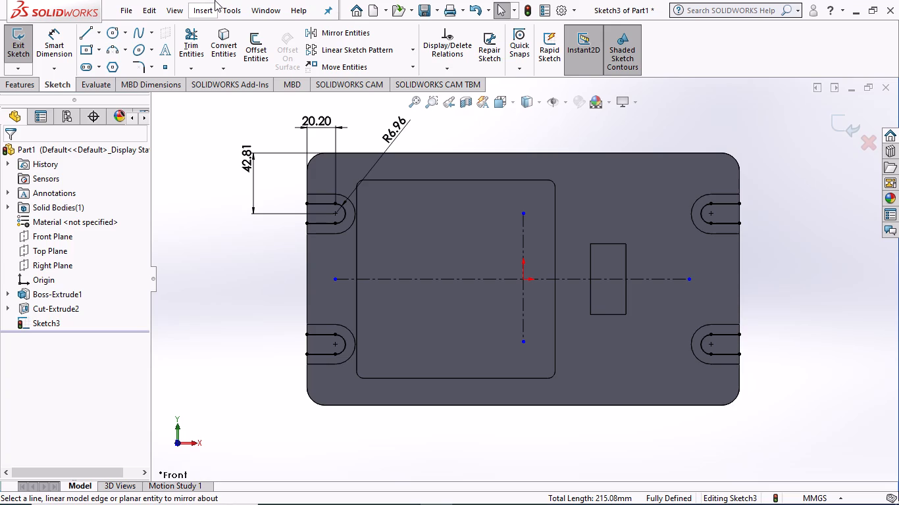
Sketch four circles inside the large rounded rectangle's corners, radius about 6.5 mm for both upper, 8.8 mm lower-right and 8.4 mm lower-left.
left_click(111, 36)
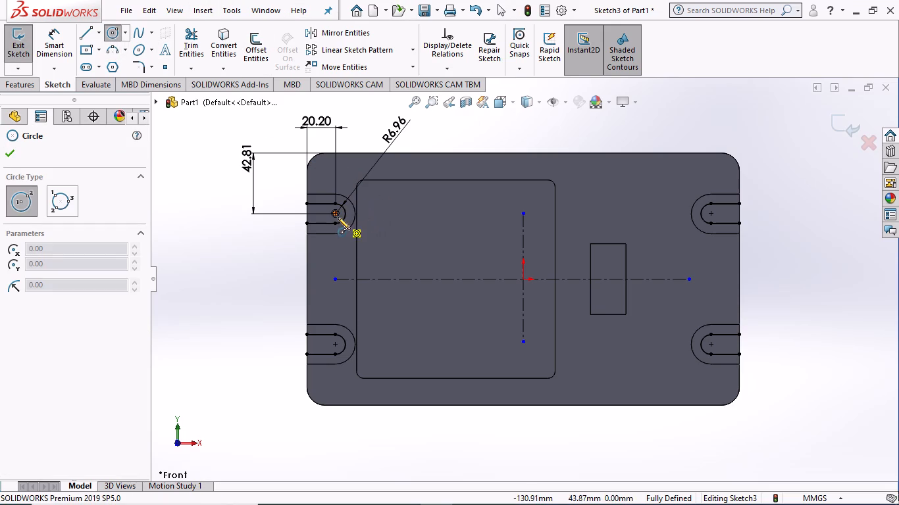
left_click(374, 202)
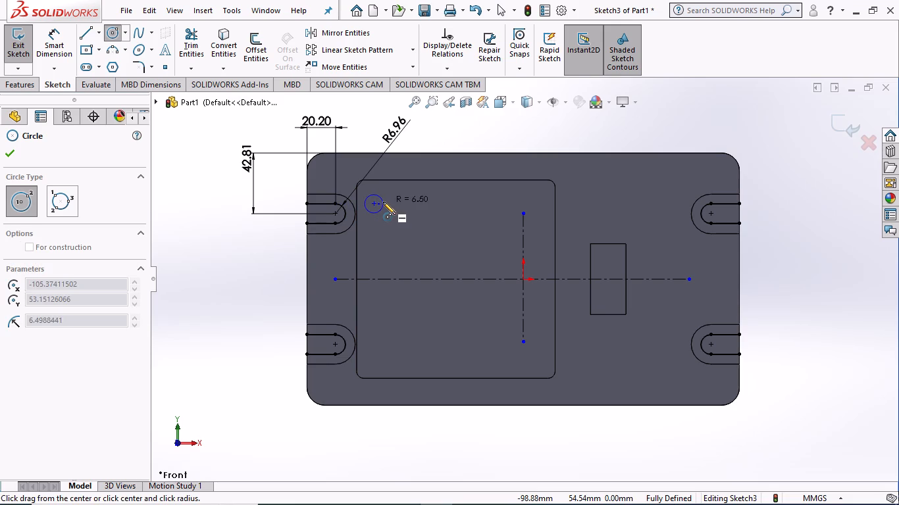
left_click(384, 202)
key("Escape")
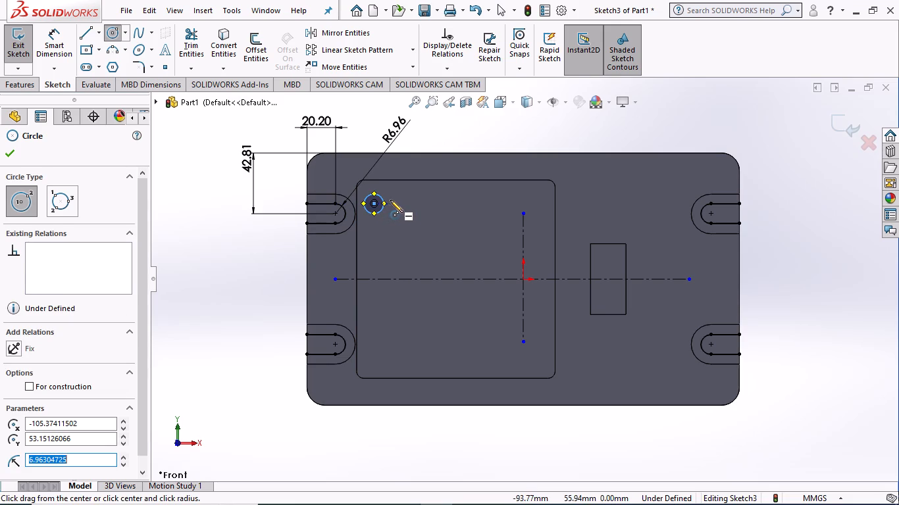
left_click(115, 32)
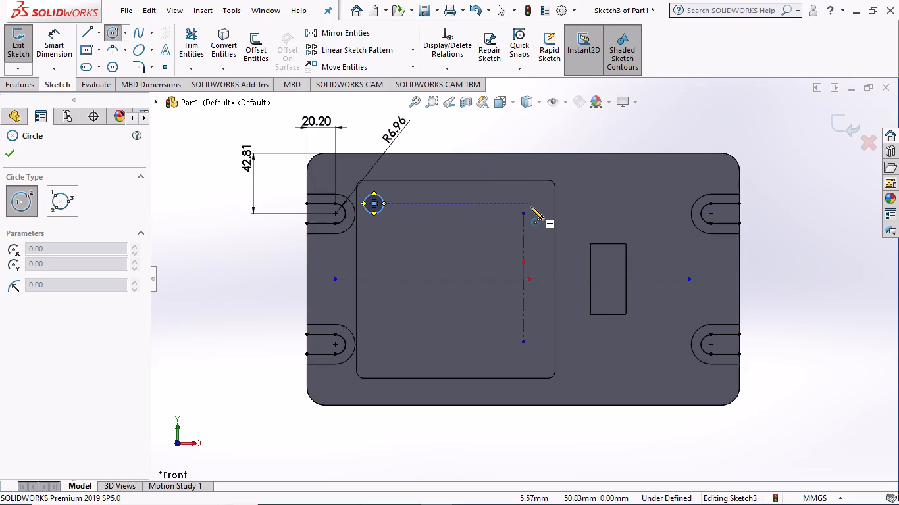
left_click(532, 205)
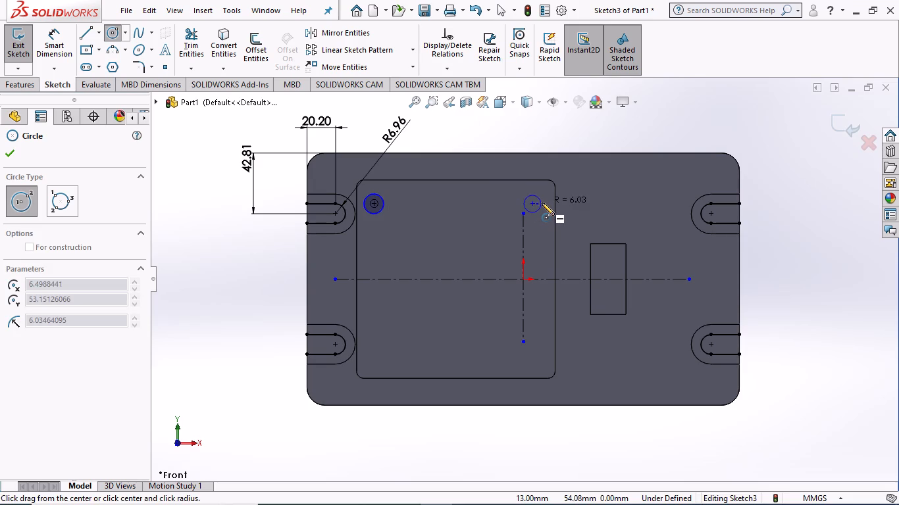
left_click(542, 203)
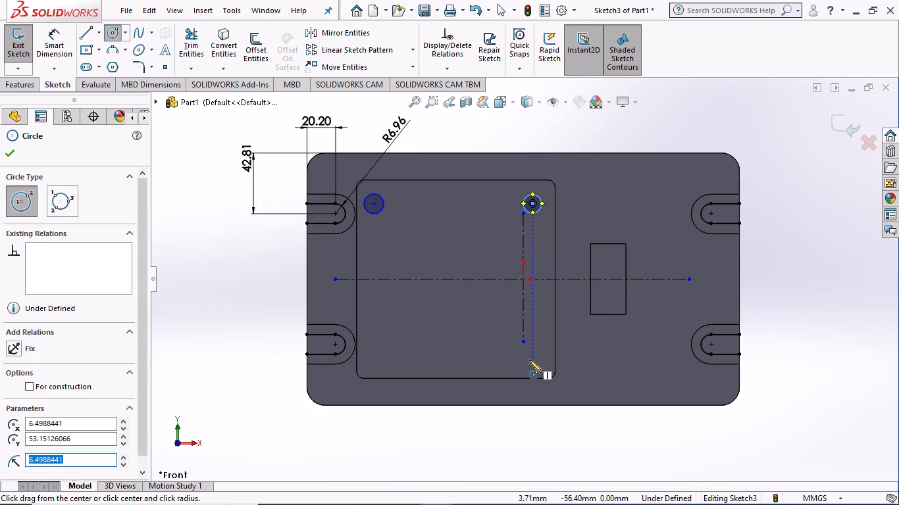
left_click(530, 360)
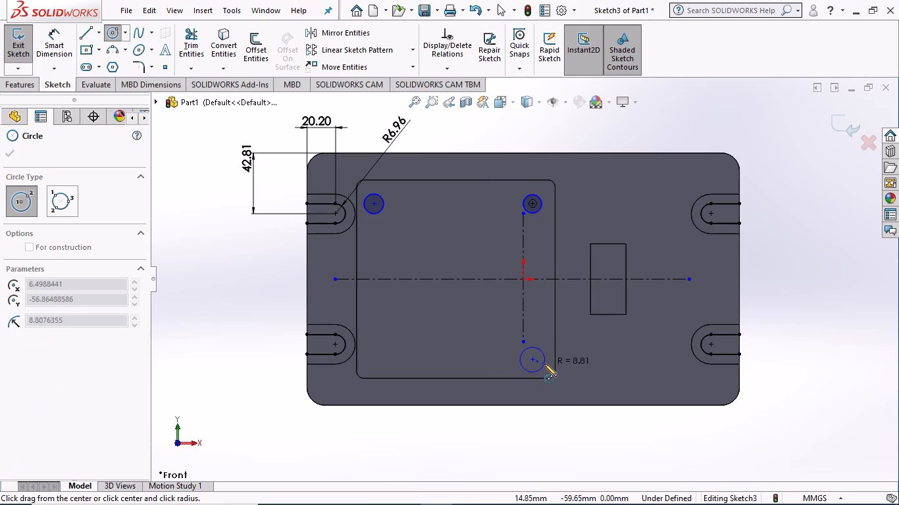
left_click(544, 364)
left_click(375, 360)
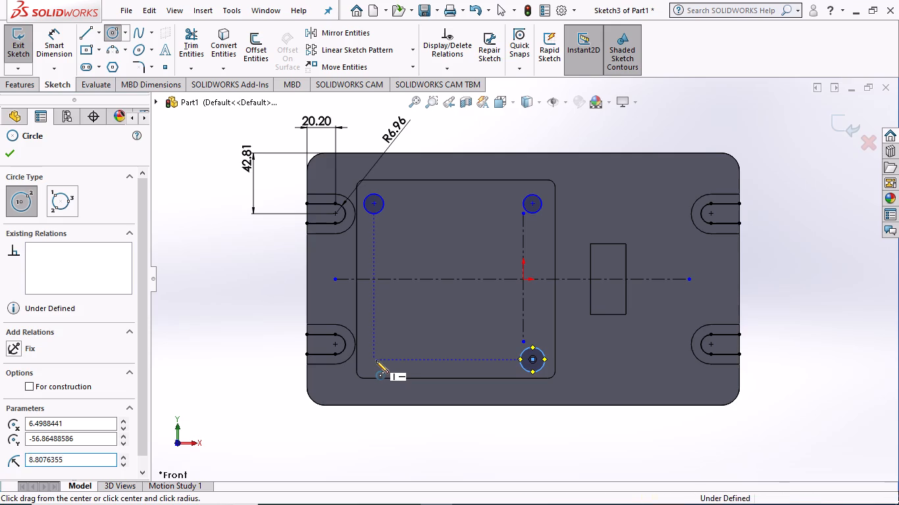
left_click(386, 358)
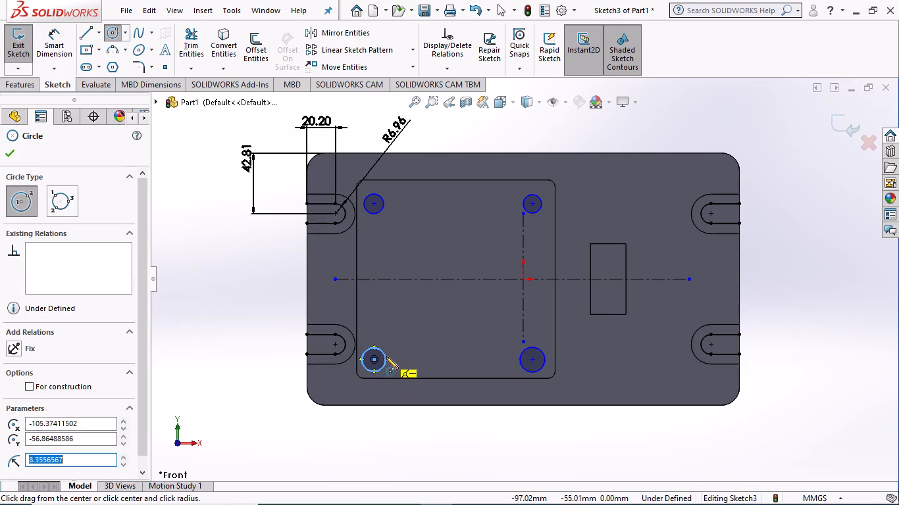
key("Escape")
key("Escape")
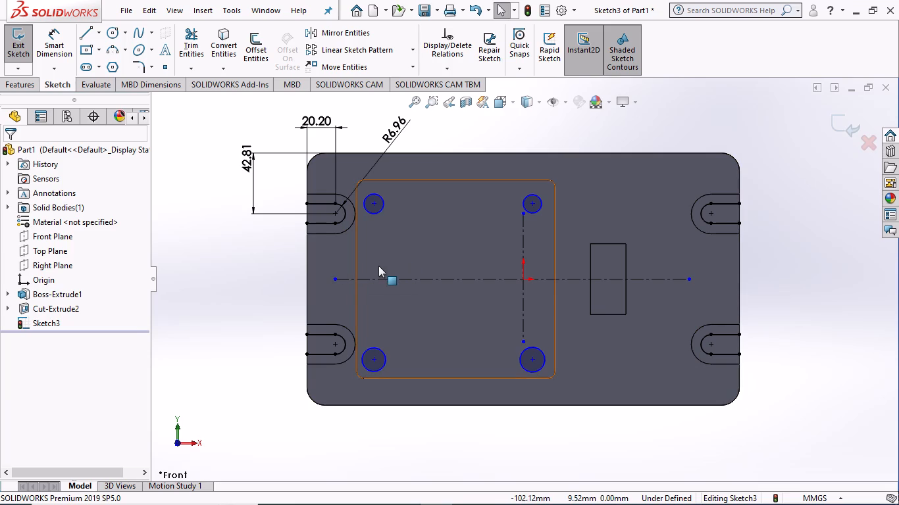
Dimension the horizontal distance between the centres of the two upper circles as 100 mm.
left_click(46, 46)
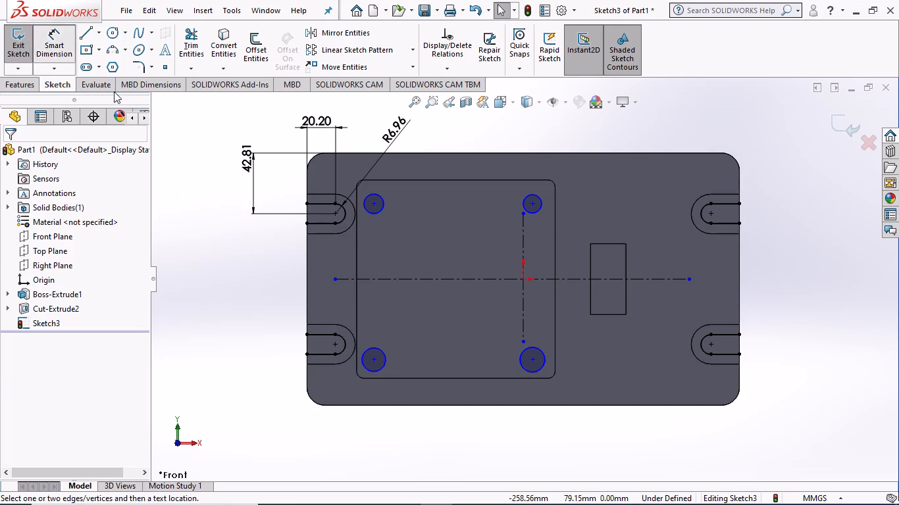
left_click(371, 202)
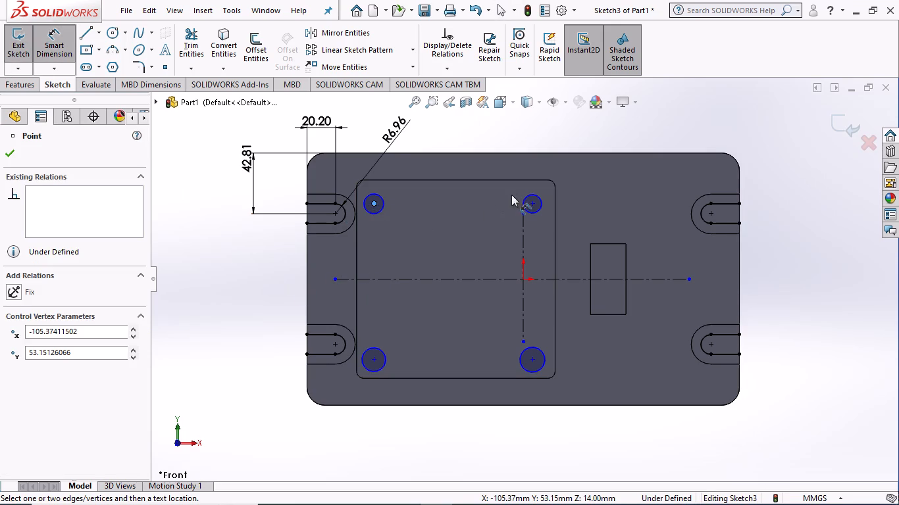
left_click(530, 201)
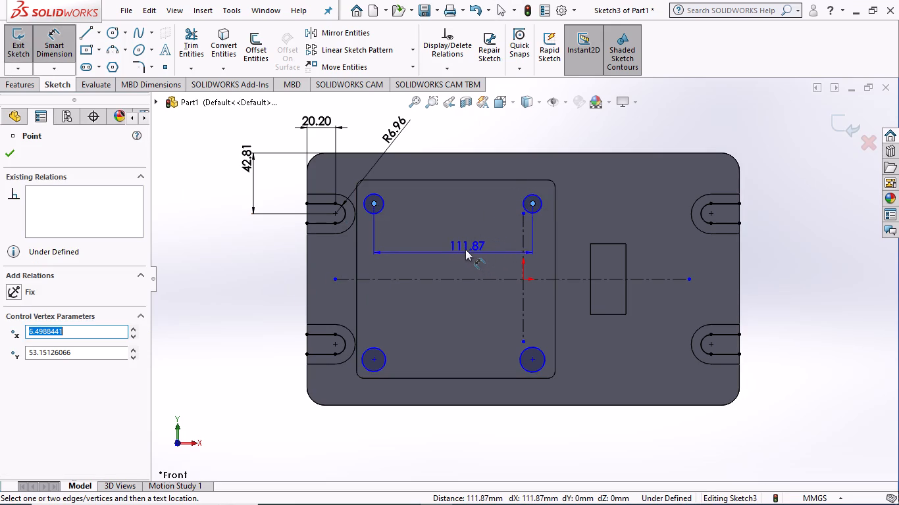
left_click(445, 236)
key("1")
type("00")
key("Return")
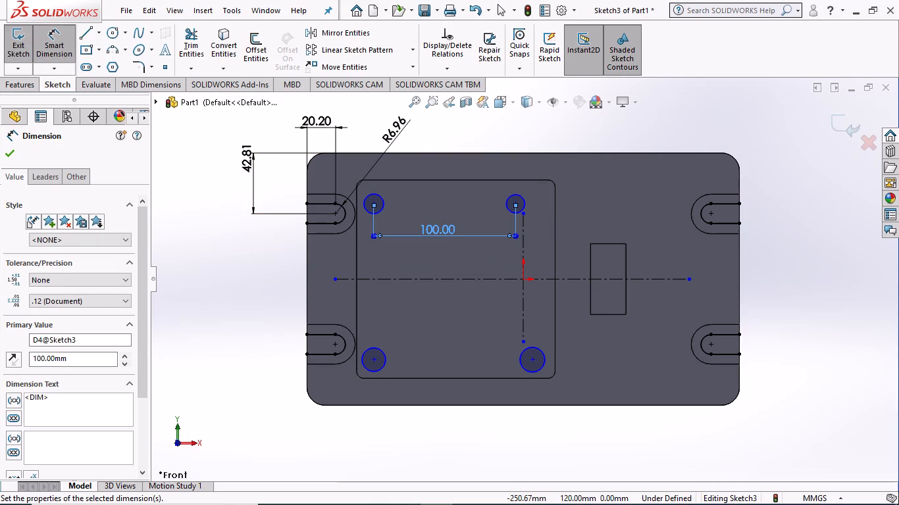
Dimension the vertical distance between the centres of the upper-right and lower-right circles as 100 mm.
left_click(515, 203)
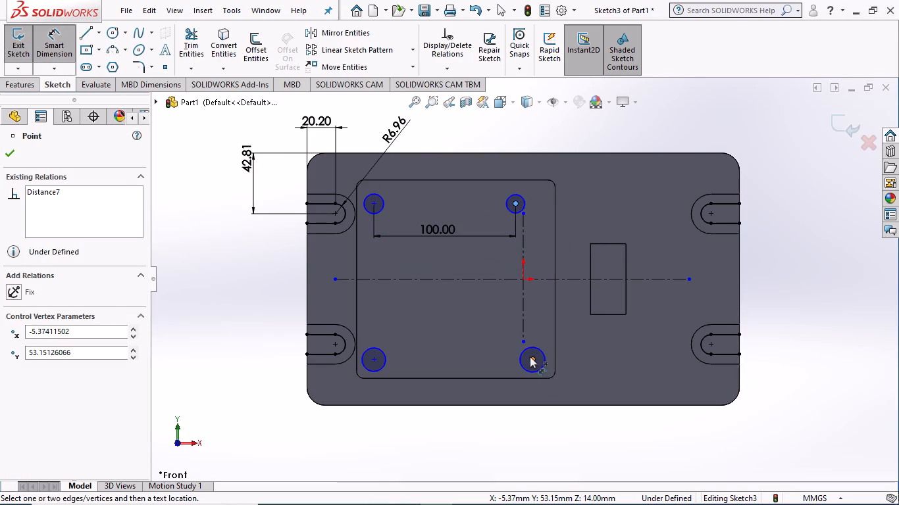
left_click(533, 358)
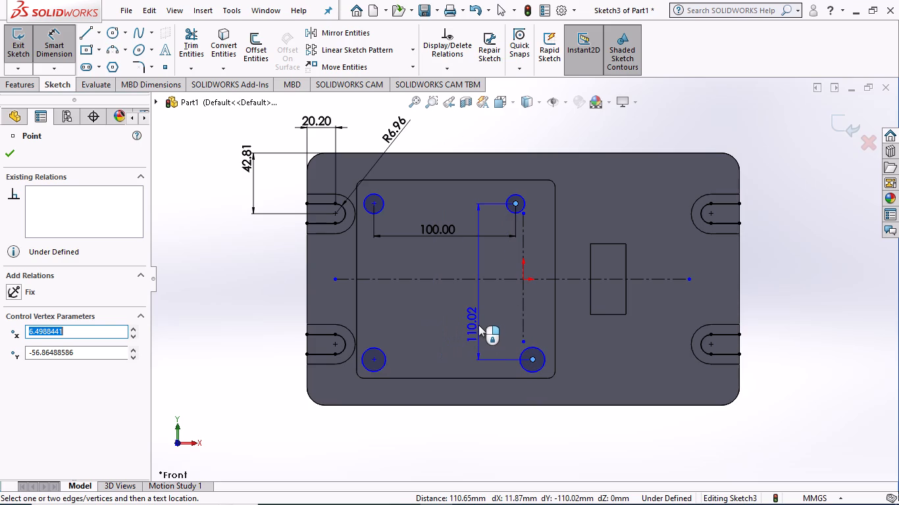
left_click(478, 325)
type("100")
key("Return")
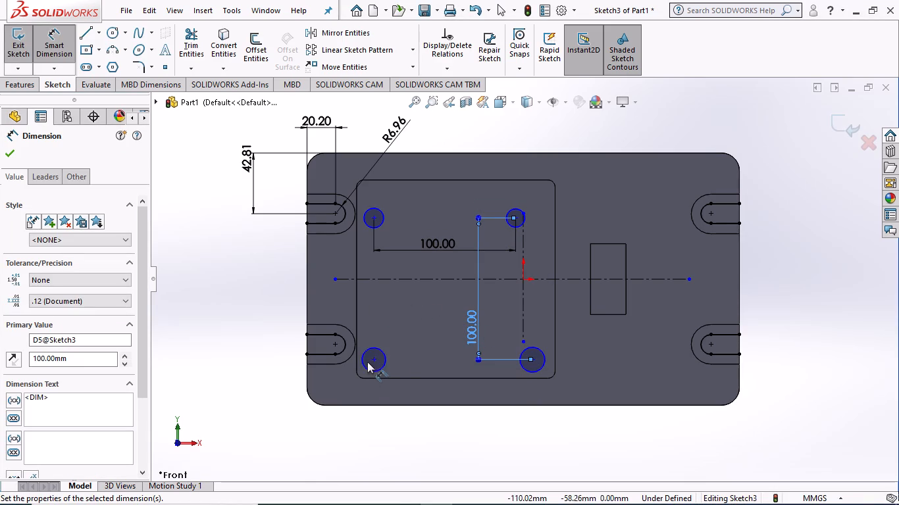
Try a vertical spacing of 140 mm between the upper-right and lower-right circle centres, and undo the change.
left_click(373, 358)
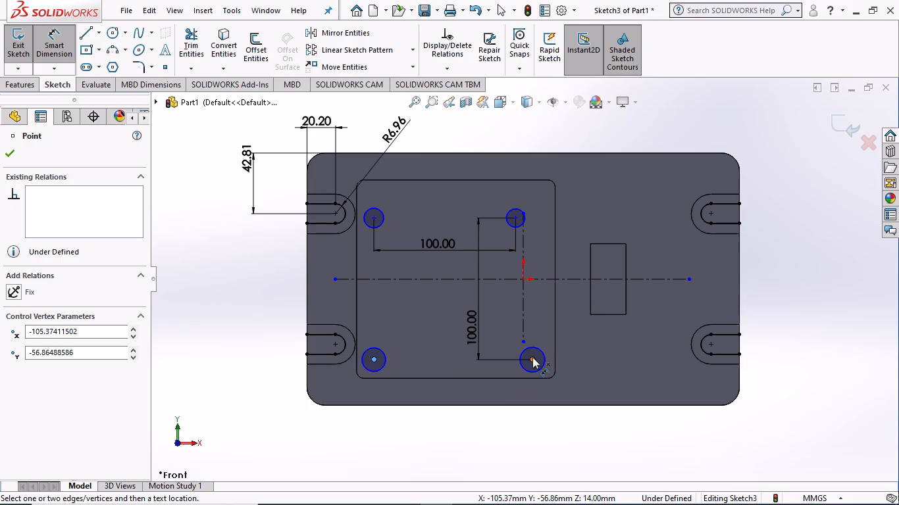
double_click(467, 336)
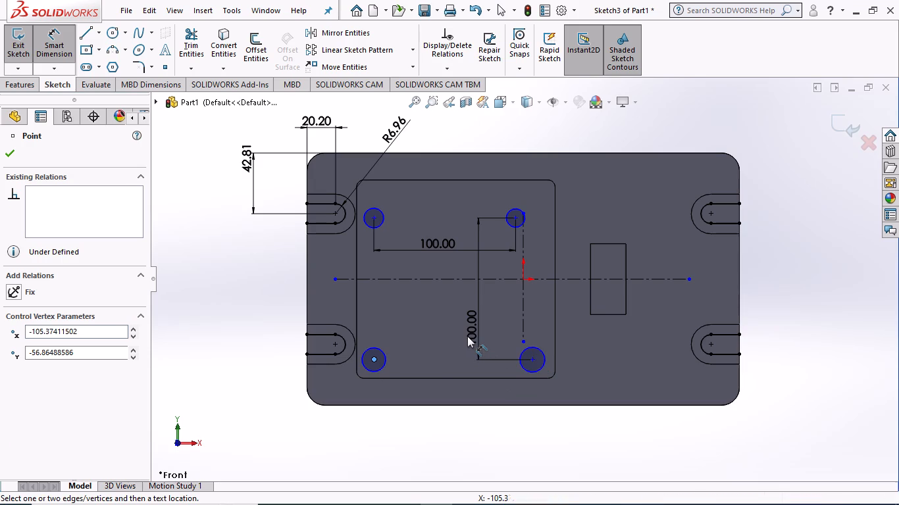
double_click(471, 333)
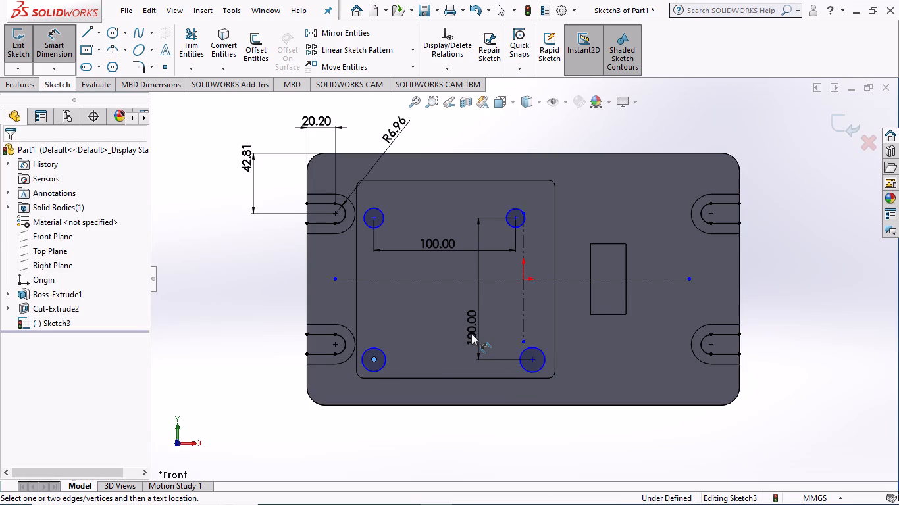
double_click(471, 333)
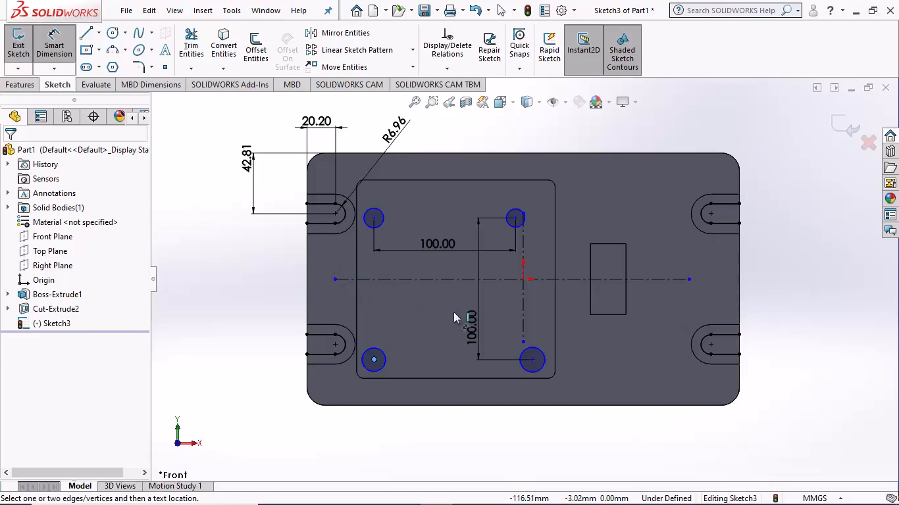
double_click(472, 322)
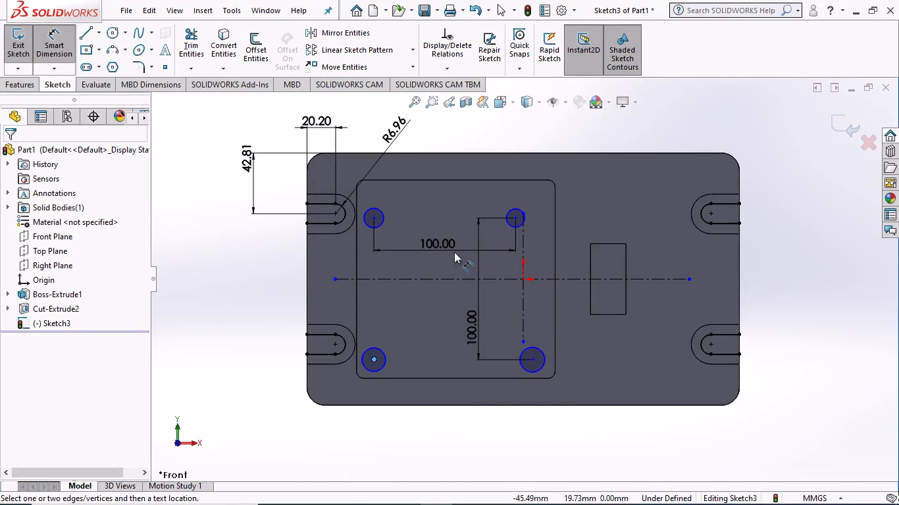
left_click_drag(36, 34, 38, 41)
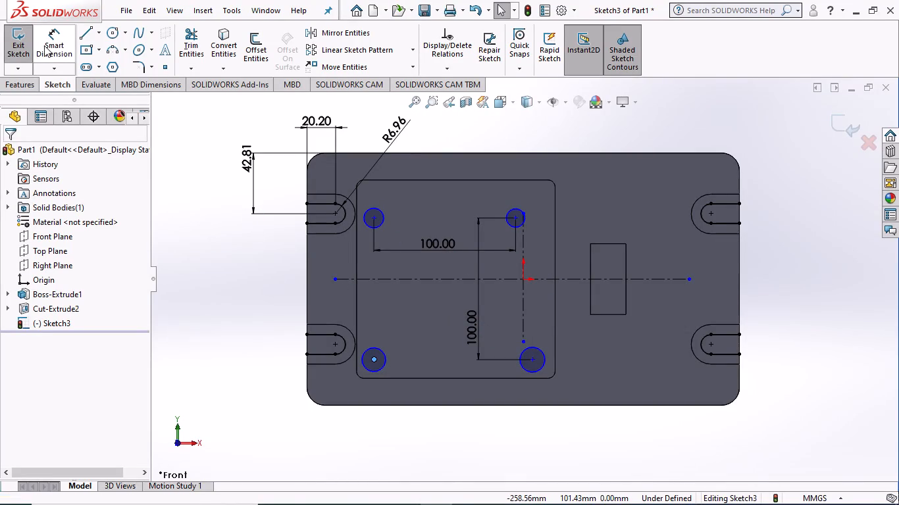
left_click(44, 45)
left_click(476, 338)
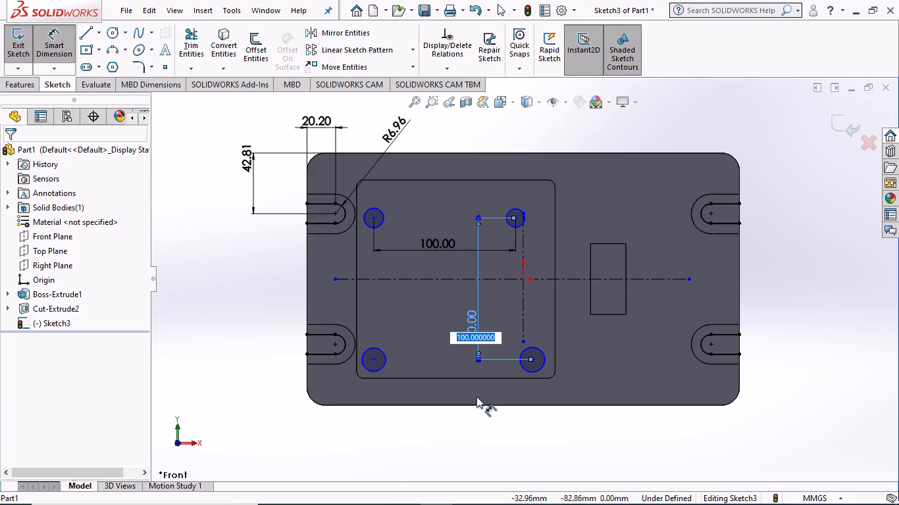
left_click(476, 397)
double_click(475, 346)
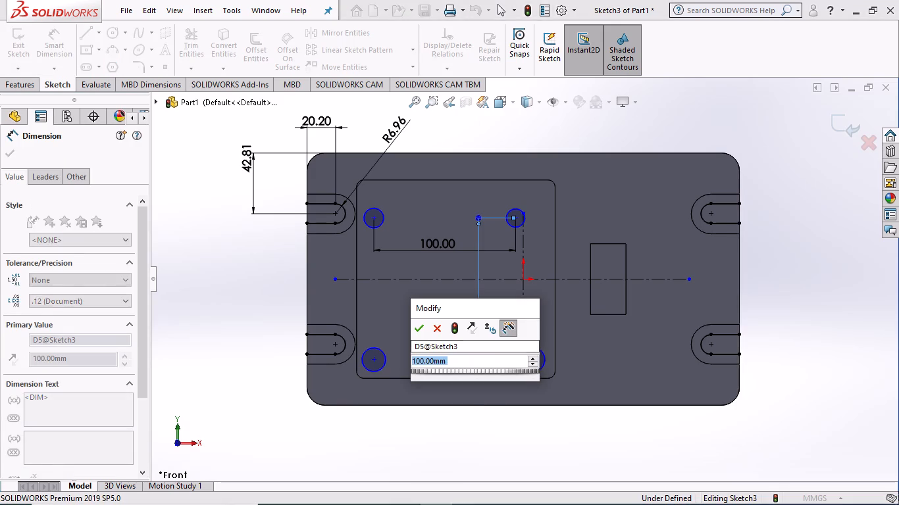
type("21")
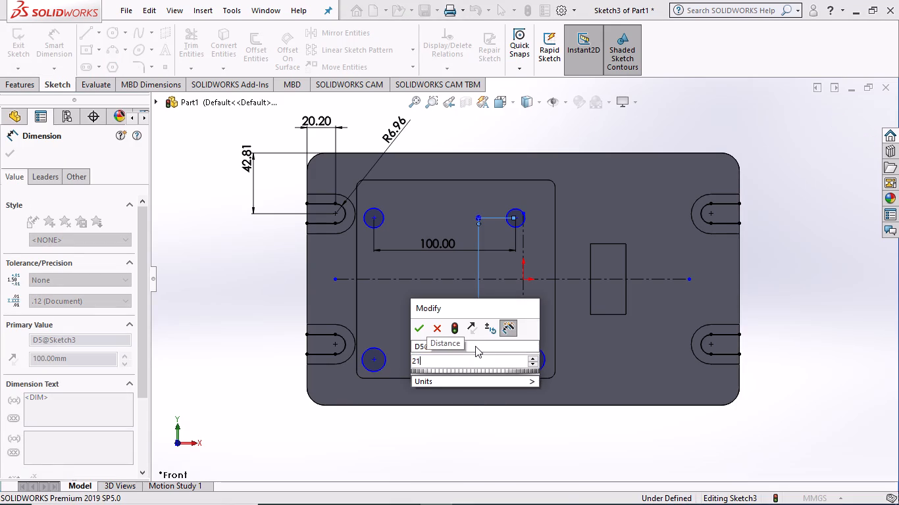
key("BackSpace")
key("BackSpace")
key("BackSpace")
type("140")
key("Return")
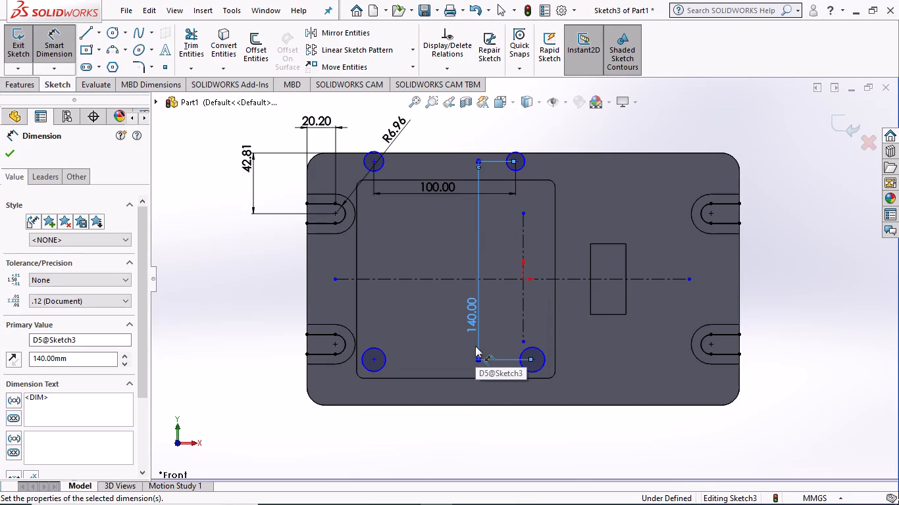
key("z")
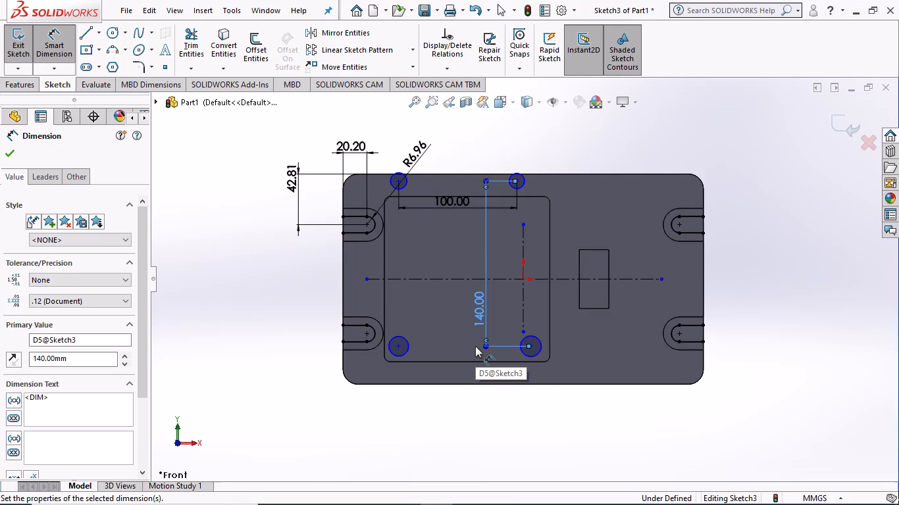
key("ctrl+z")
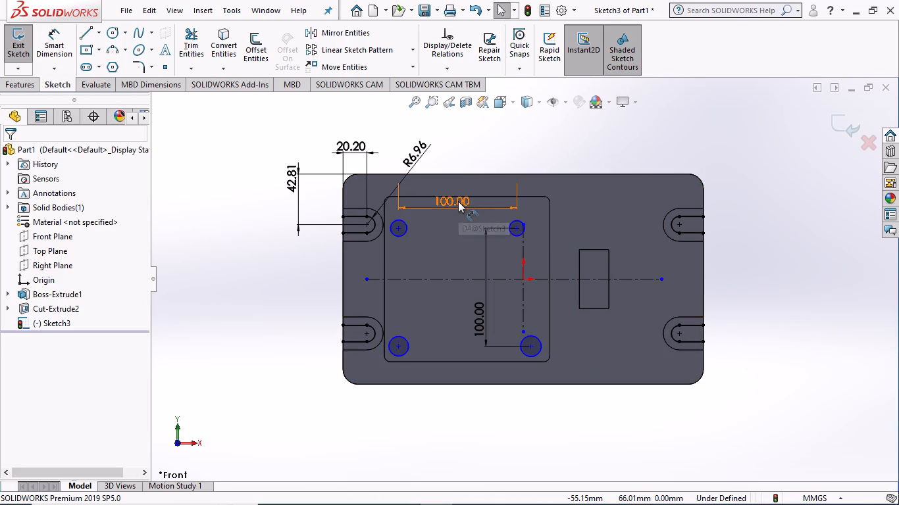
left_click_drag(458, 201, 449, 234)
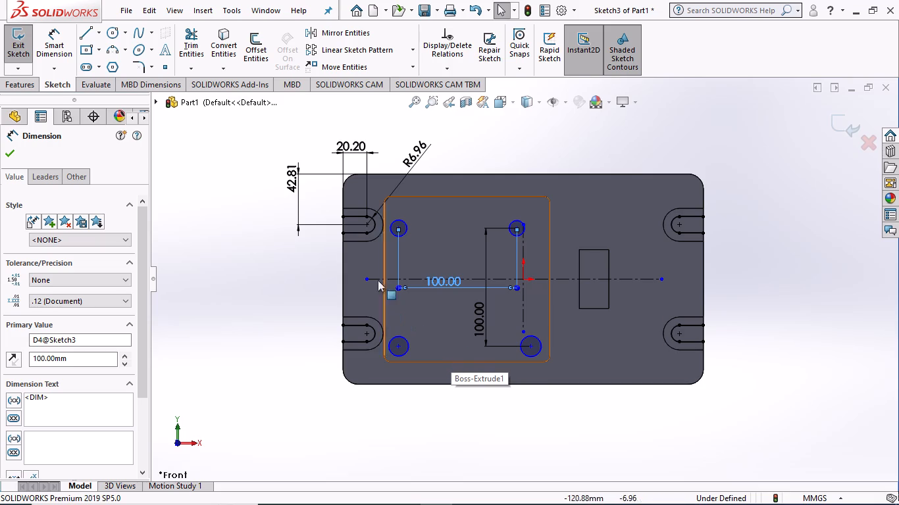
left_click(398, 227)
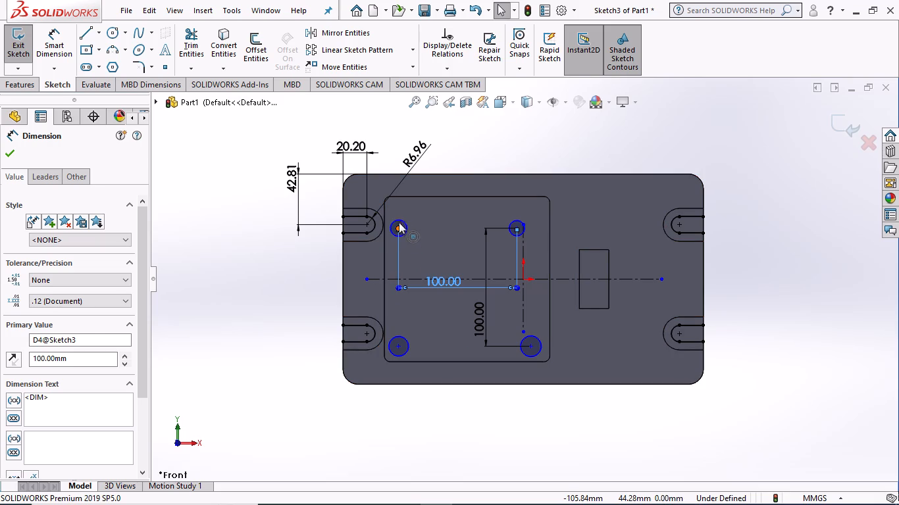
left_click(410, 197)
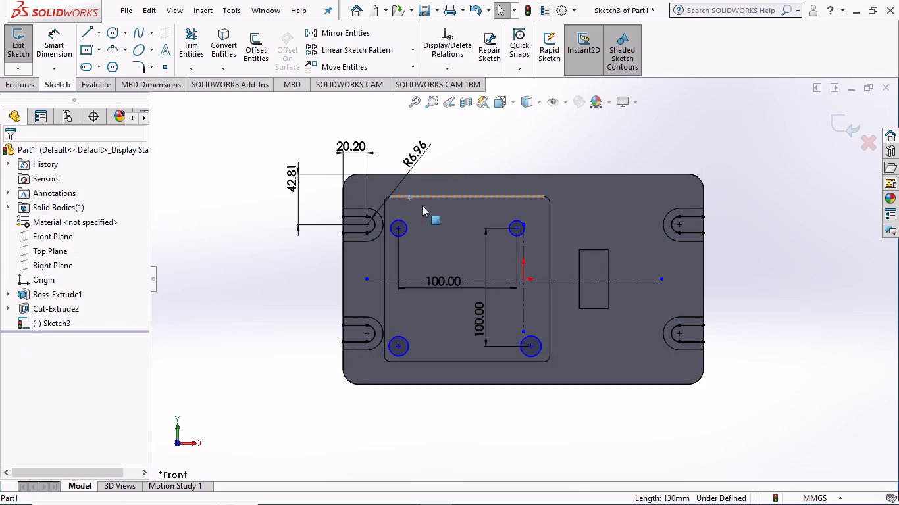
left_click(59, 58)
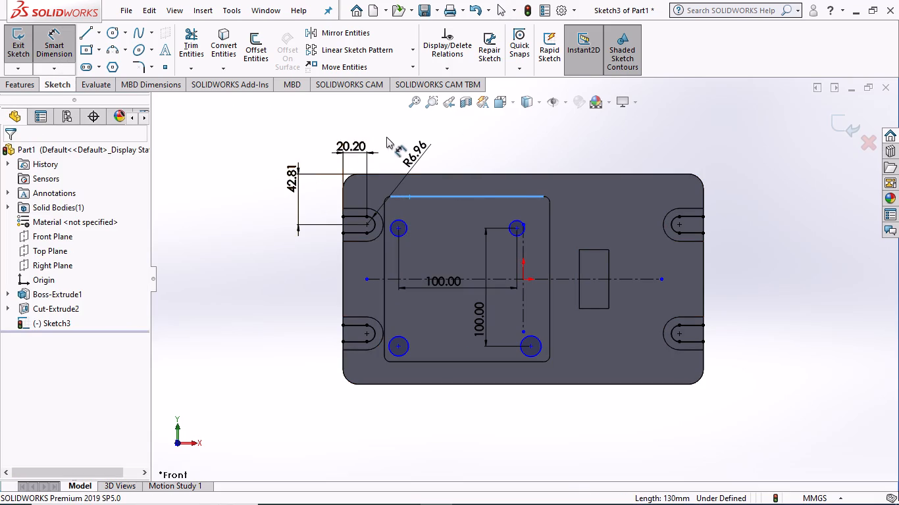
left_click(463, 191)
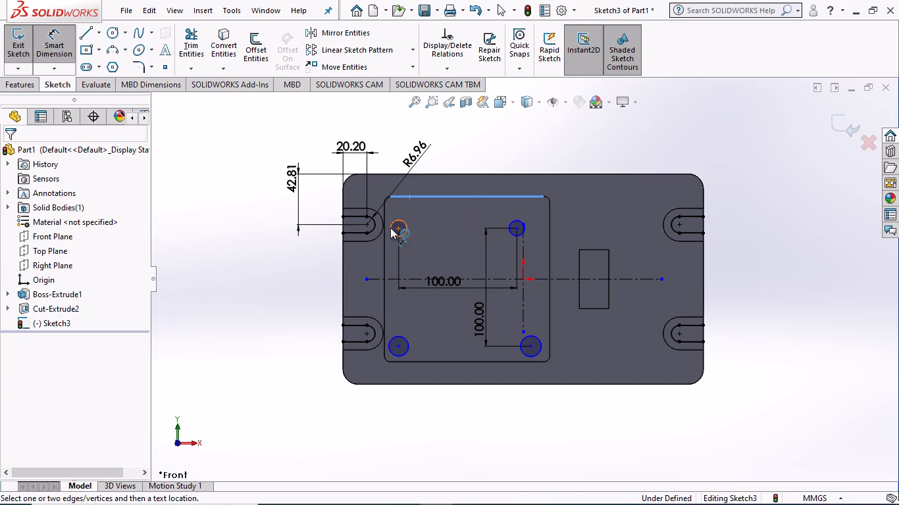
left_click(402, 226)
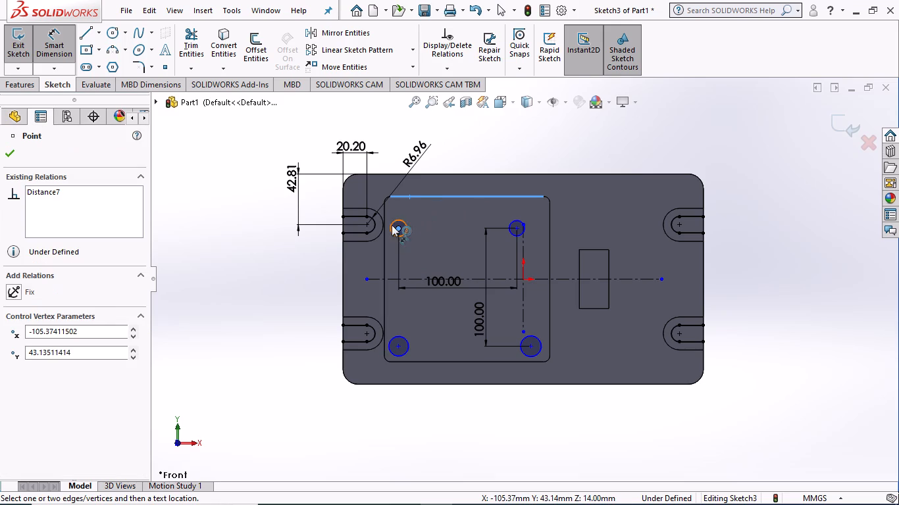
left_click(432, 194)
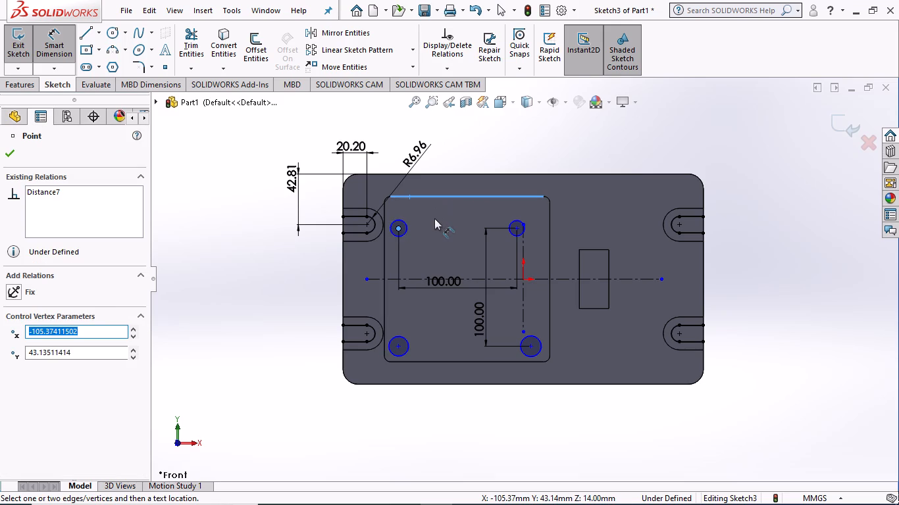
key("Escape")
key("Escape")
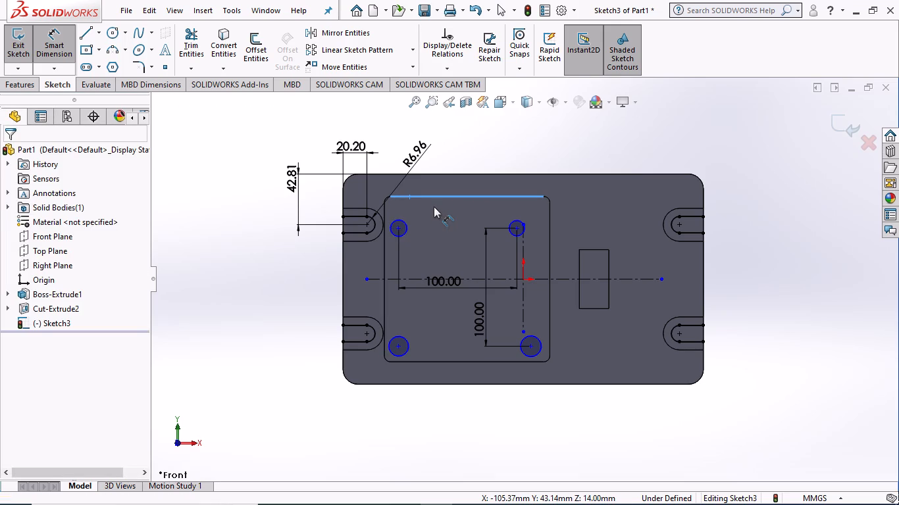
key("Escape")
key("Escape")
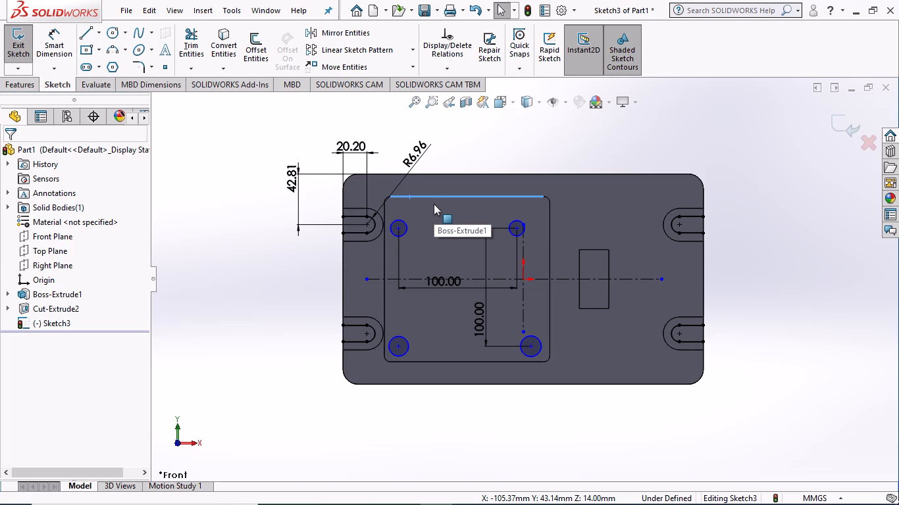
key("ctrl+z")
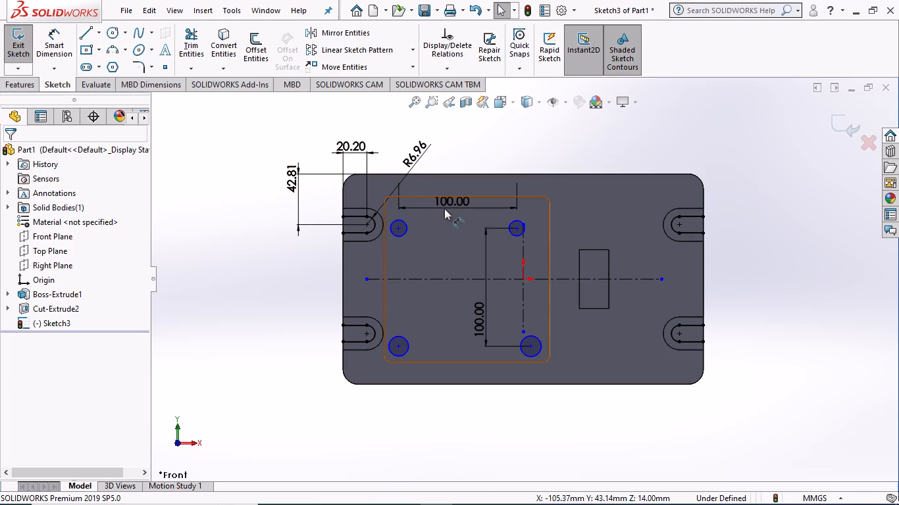
Move the upper circles' 100 mm horizontal dimension down to just above the lower circles.
left_click_drag(455, 203, 455, 281)
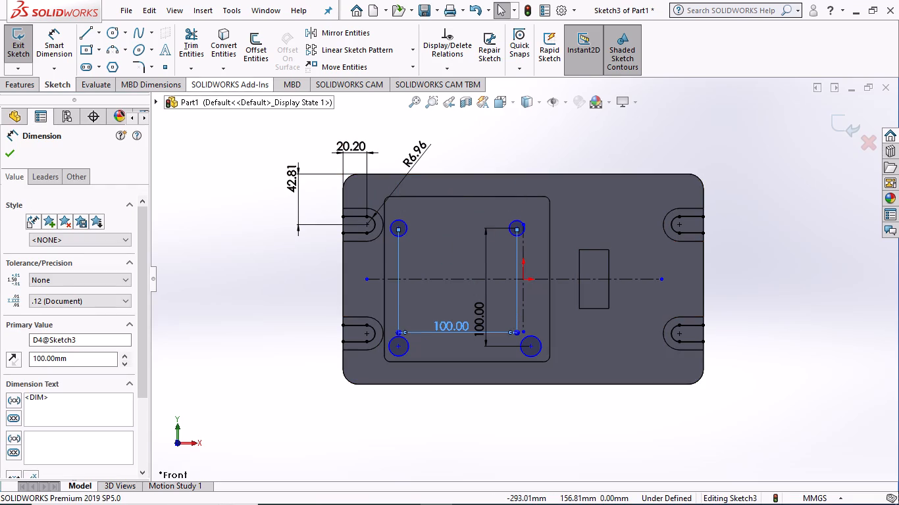
Dimension the vertical distance from the upper-left circle's centre to the large rounded rectangle's upper edge as 15 mm.
left_click(48, 48)
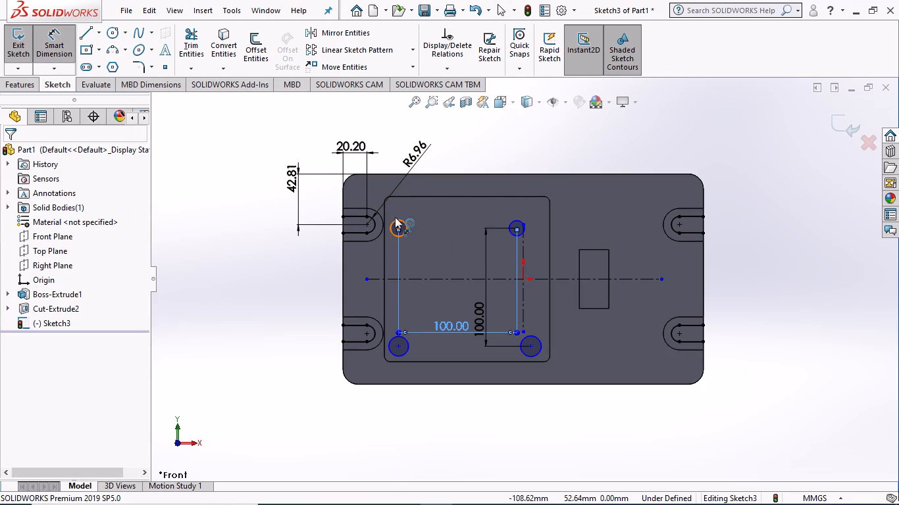
left_click(397, 226)
left_click(437, 197)
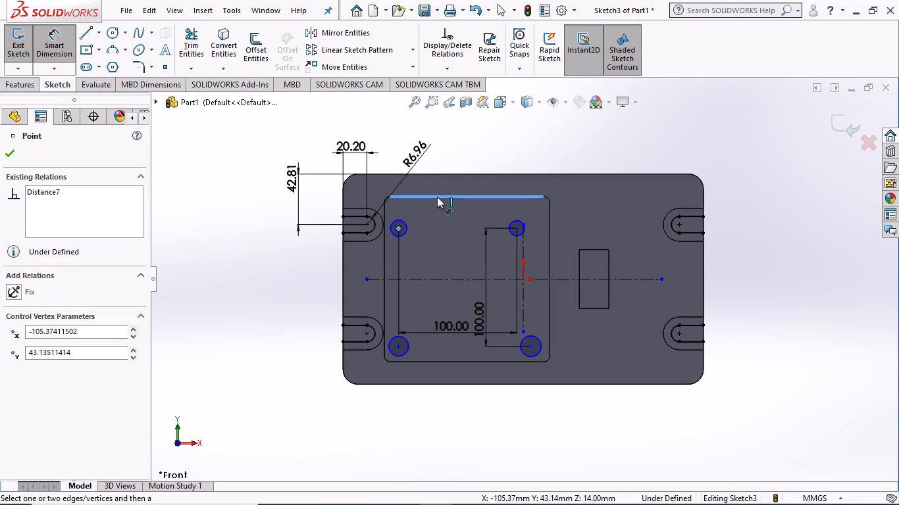
left_click(525, 137)
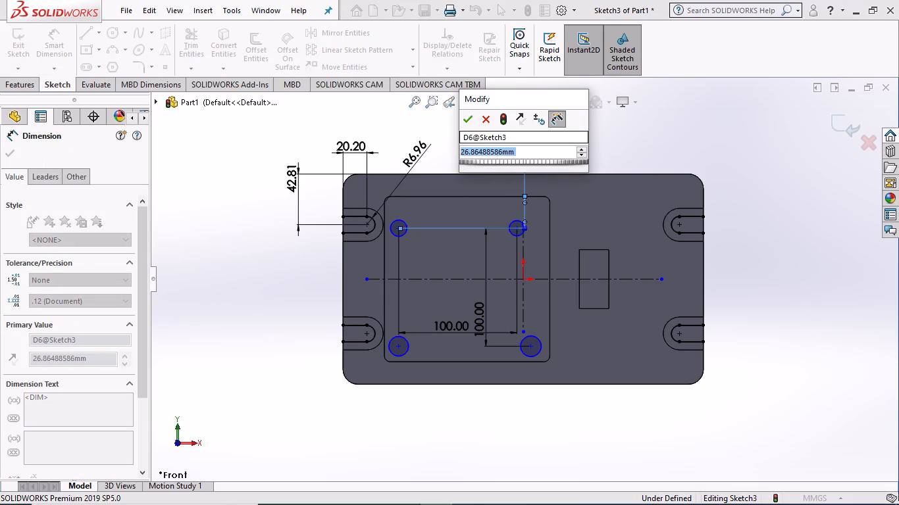
type("15")
key("Return")
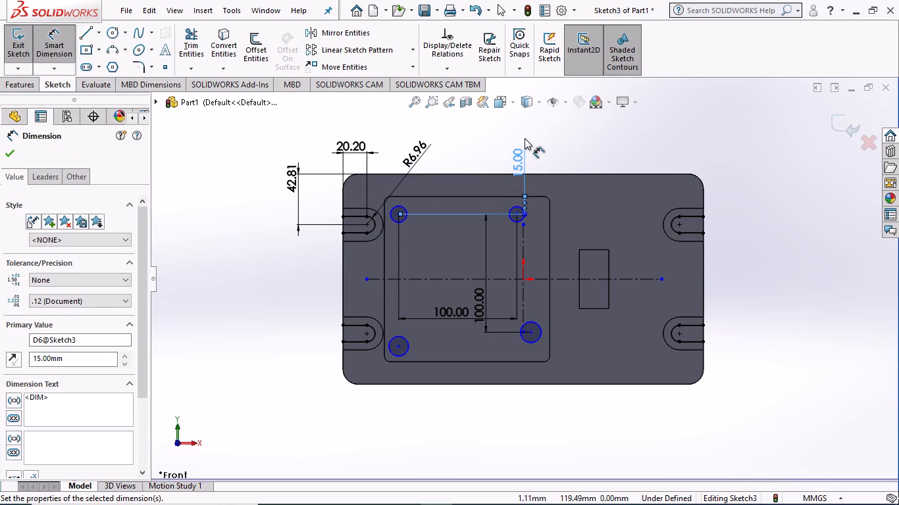
left_click(482, 141)
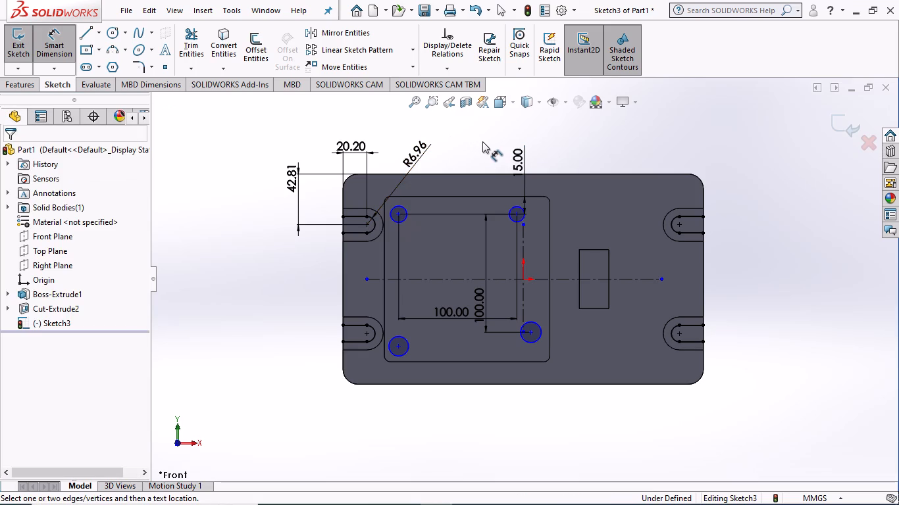
Dimension the horizontal distance from the upper-right circle's centre to the large rounded rectangle's right edge.
left_click(516, 211)
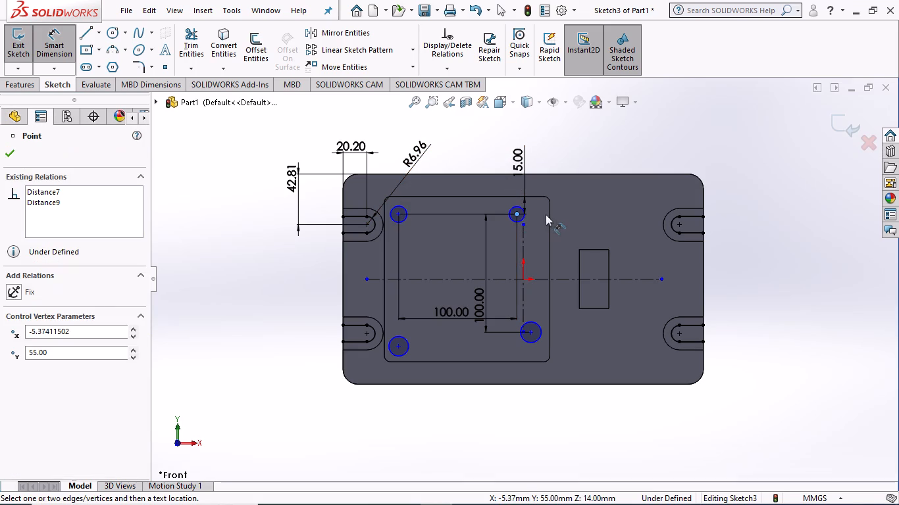
left_click(552, 214)
left_click(546, 216)
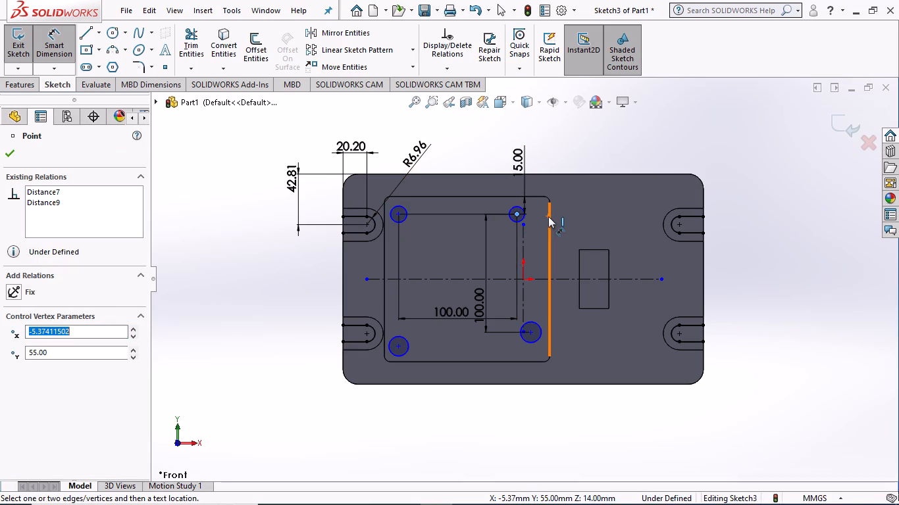
left_click(548, 216)
left_click(586, 199)
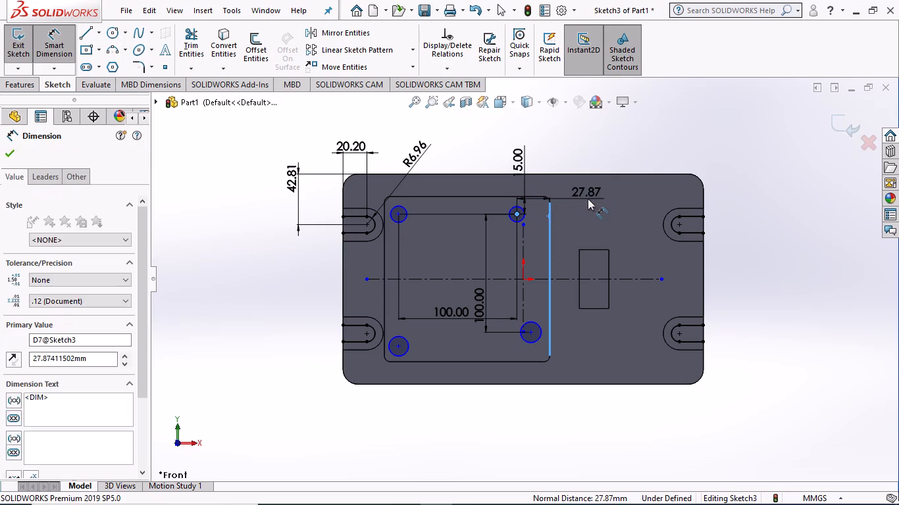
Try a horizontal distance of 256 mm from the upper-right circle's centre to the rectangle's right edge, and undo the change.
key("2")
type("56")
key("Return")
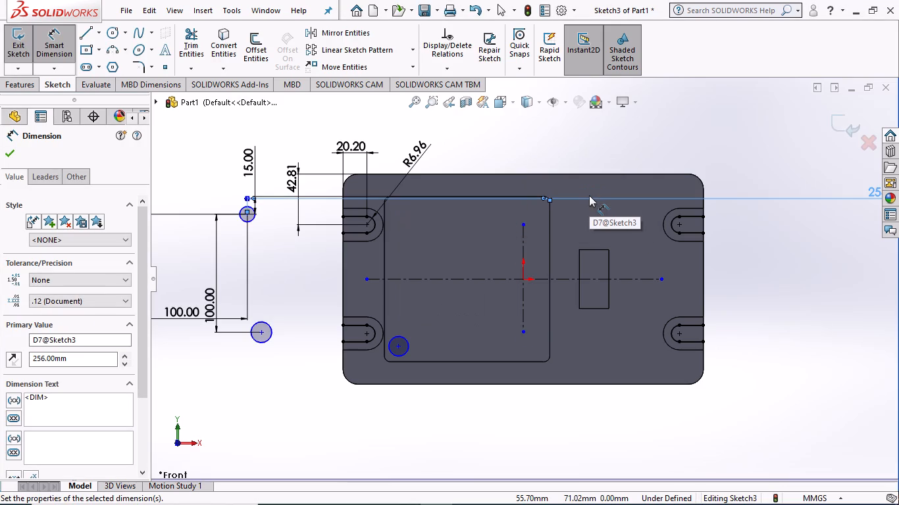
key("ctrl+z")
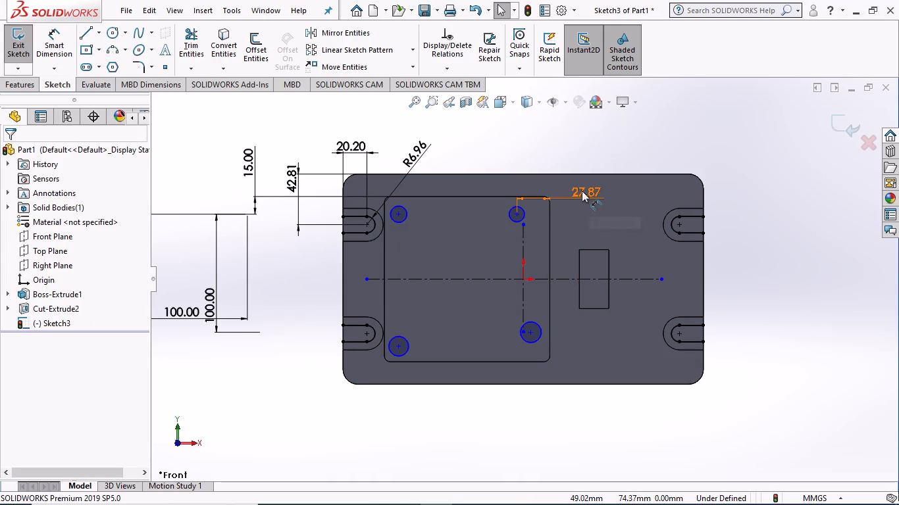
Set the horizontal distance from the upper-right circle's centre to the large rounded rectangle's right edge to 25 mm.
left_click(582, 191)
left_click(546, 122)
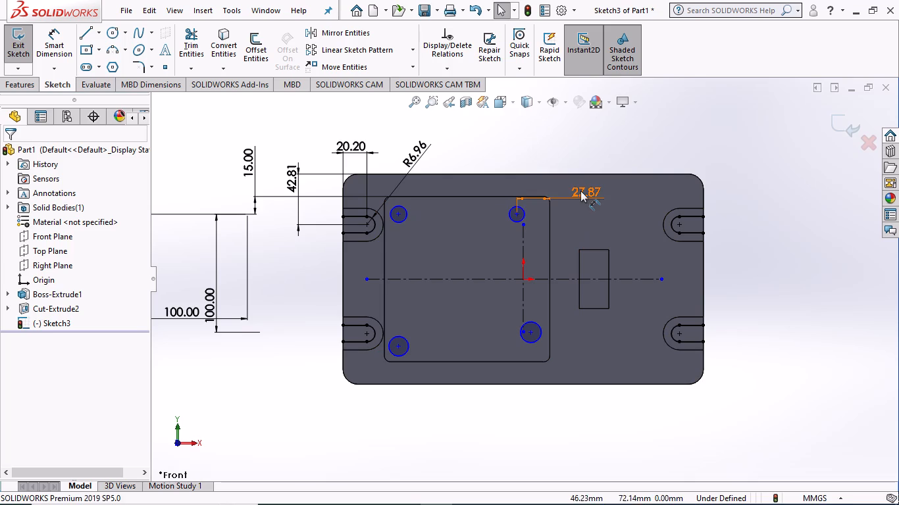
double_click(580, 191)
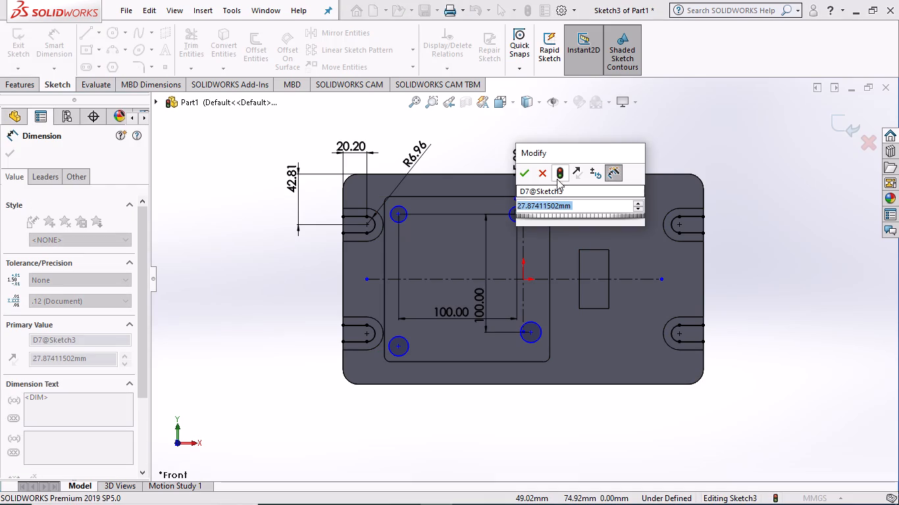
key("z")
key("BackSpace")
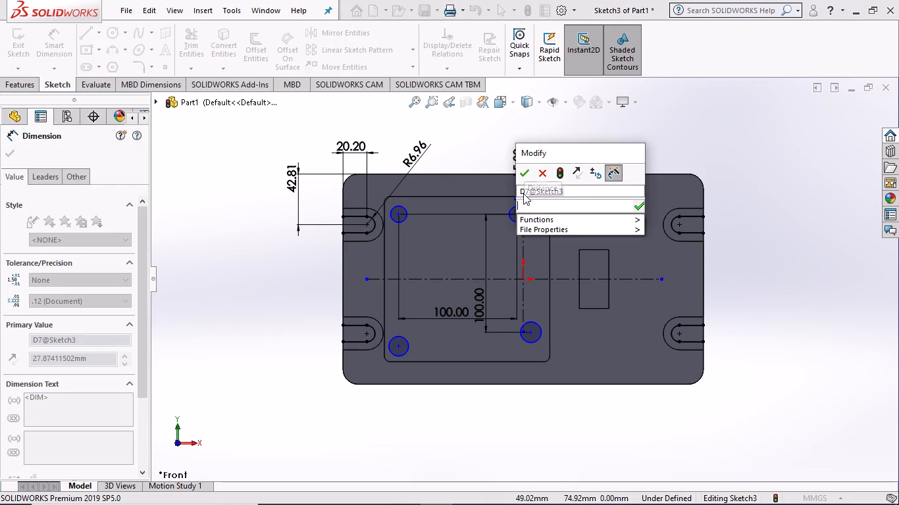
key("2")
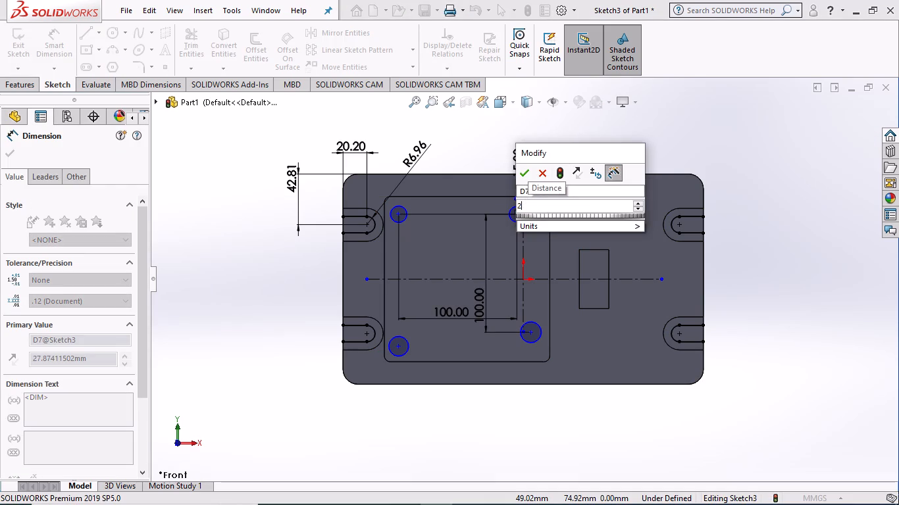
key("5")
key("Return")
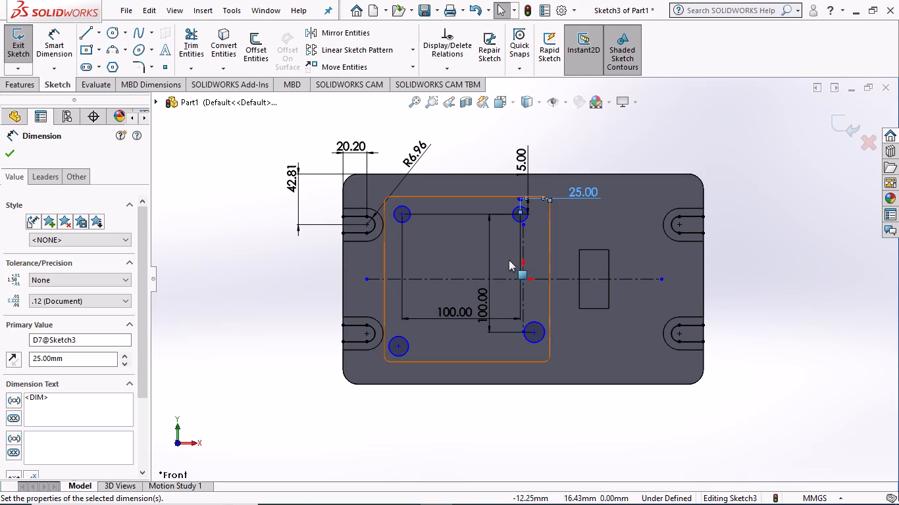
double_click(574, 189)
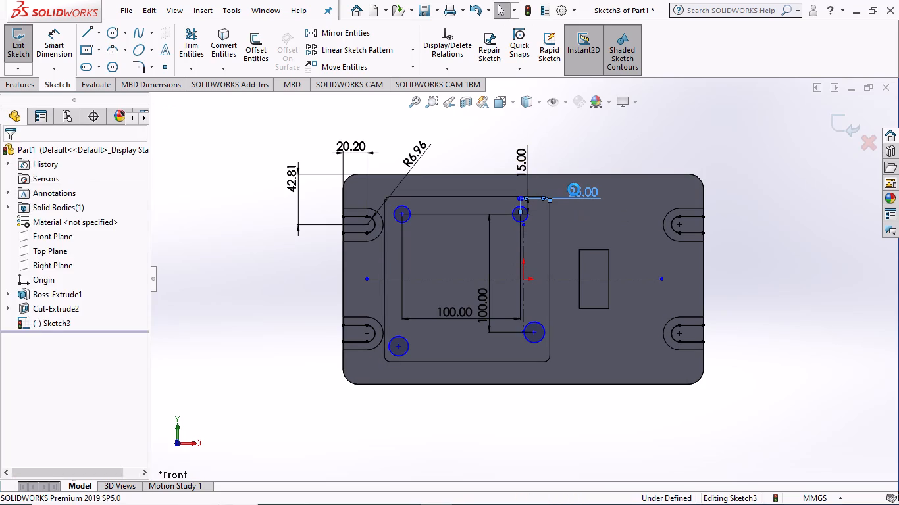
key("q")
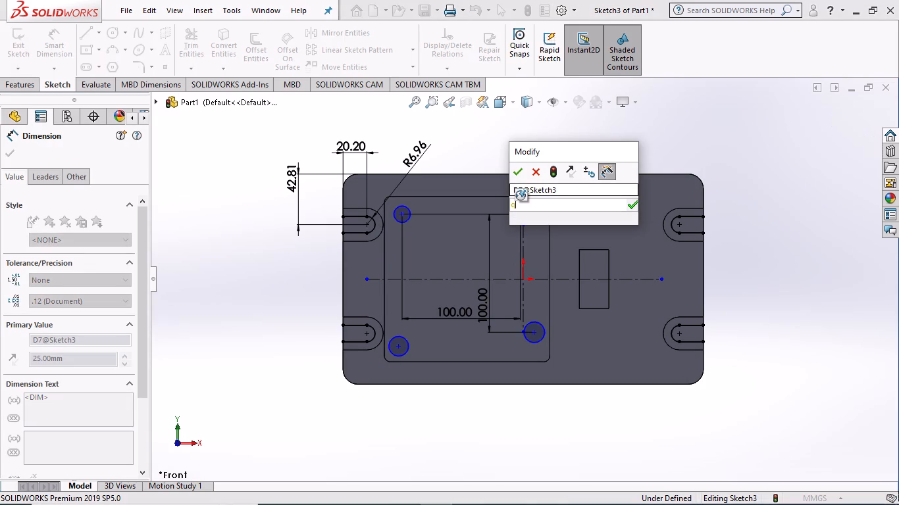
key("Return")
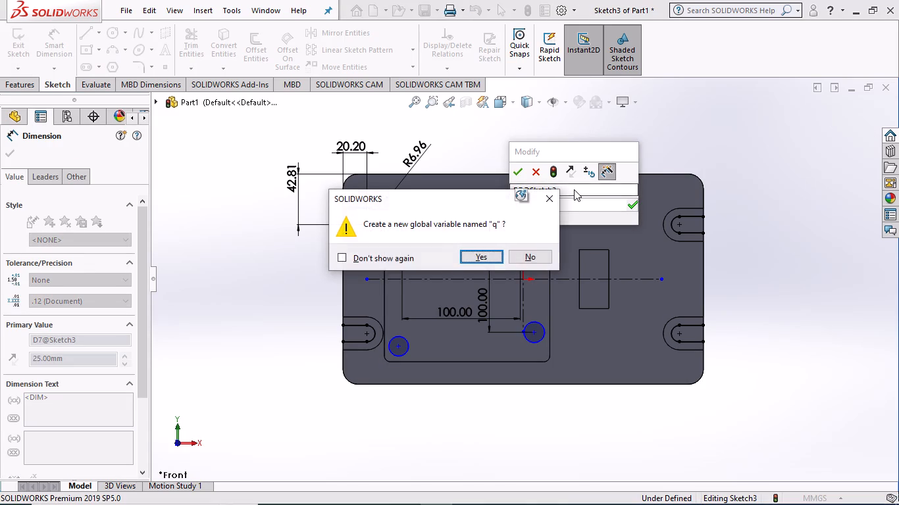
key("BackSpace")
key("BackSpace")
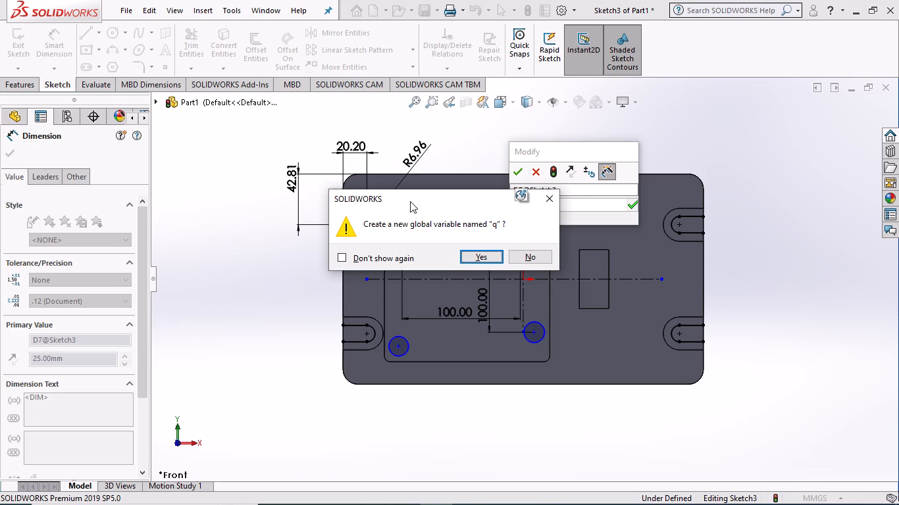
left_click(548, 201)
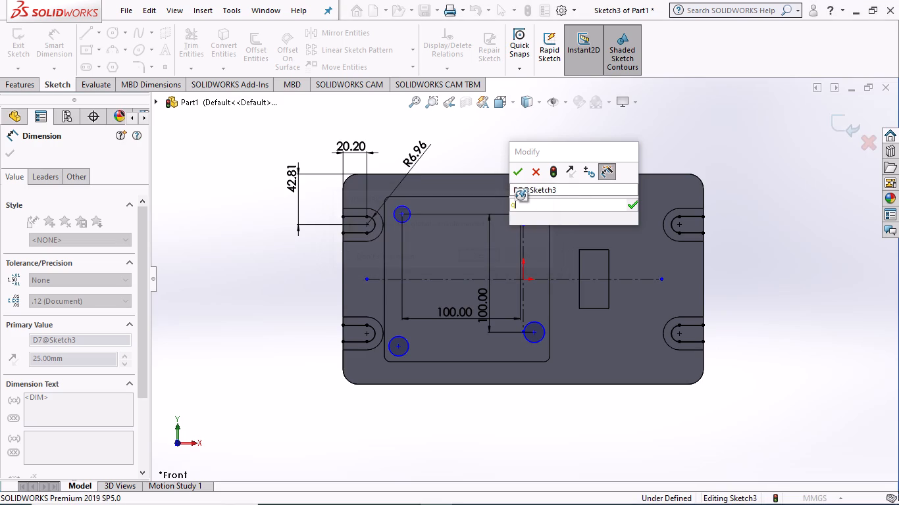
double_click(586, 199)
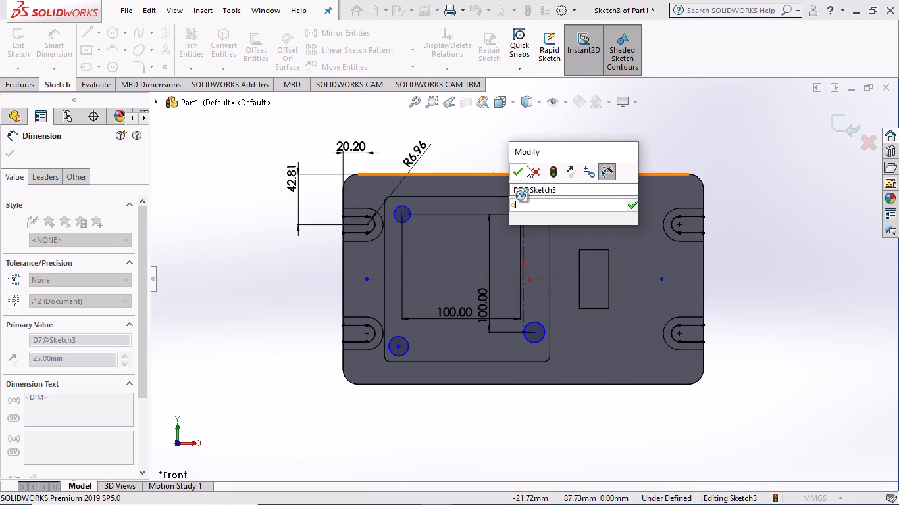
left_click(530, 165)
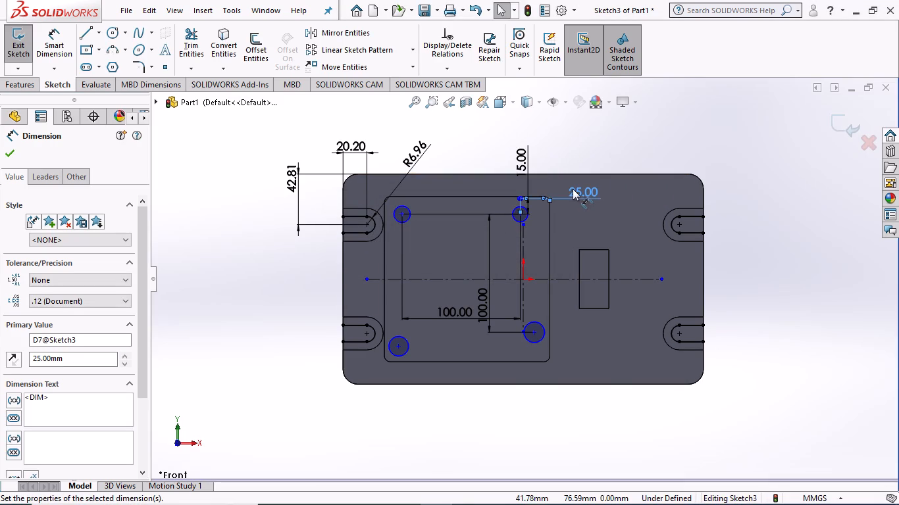
Set the horizontal distance from the upper-right circle's centre to the large rounded rectangle's right edge to 20 mm.
double_click(573, 189)
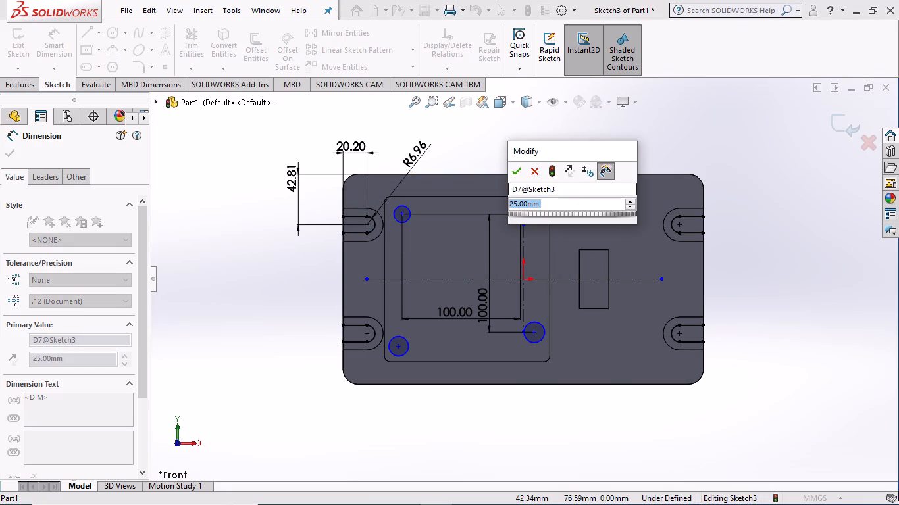
type("20")
key("Return")
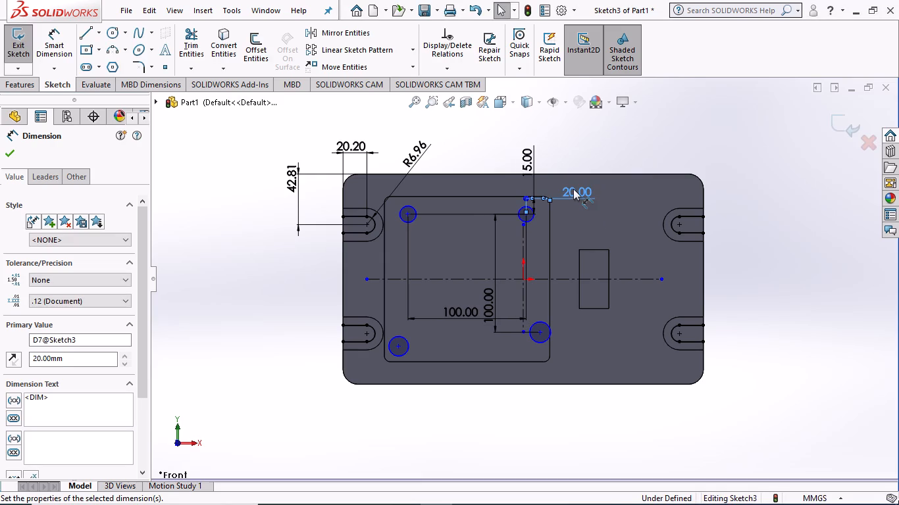
left_click(584, 138)
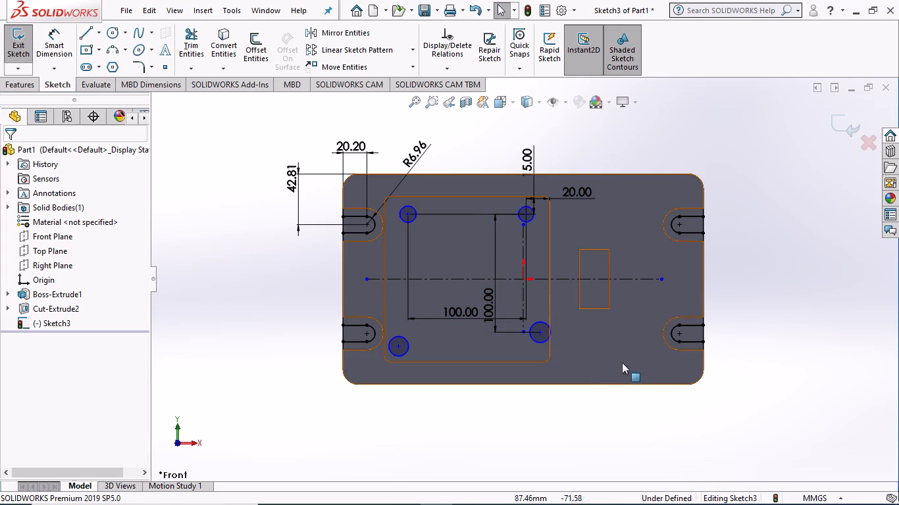
Delete the two lower circles inside the large rounded rectangle, including the dimensions attached to them.
left_click(537, 338)
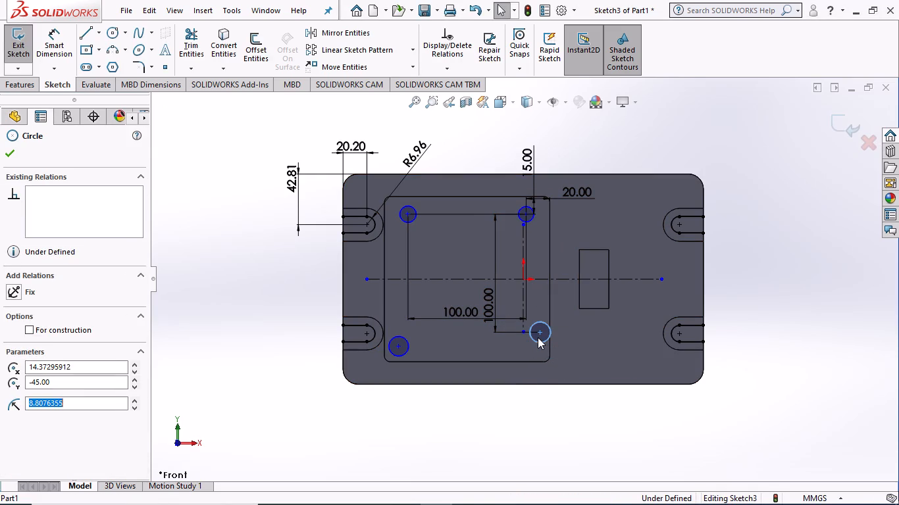
key("Insert")
key("Delete")
key("BackSpace")
left_click(384, 260)
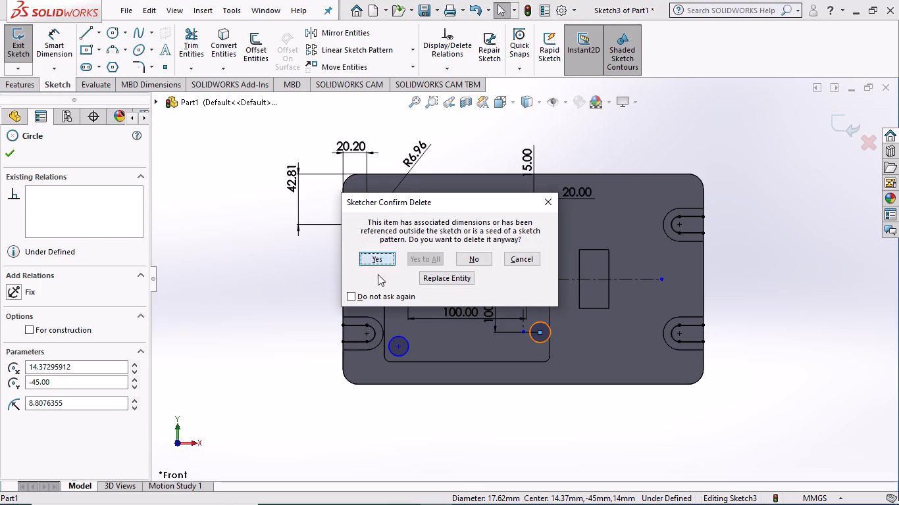
left_click(406, 346)
key("Delete")
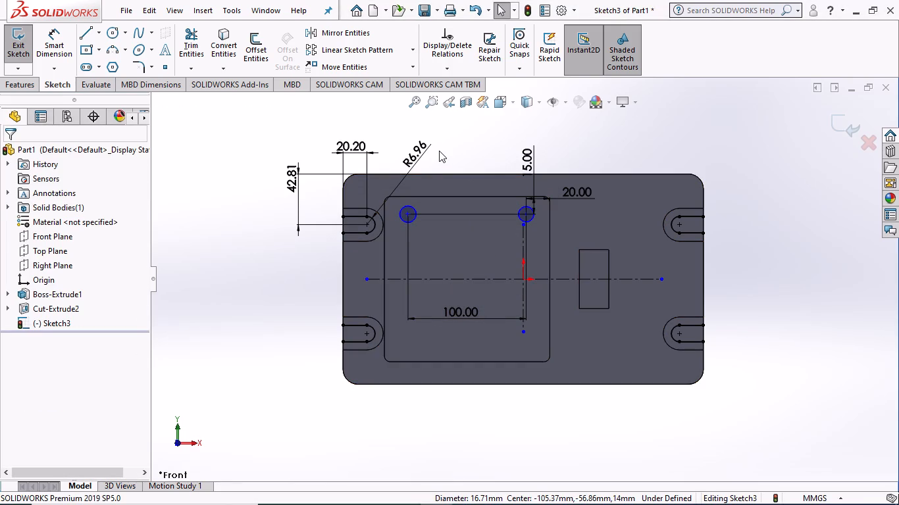
Mirror the two upper circles about the horizontal centreline, keeping the originals.
left_click(326, 33)
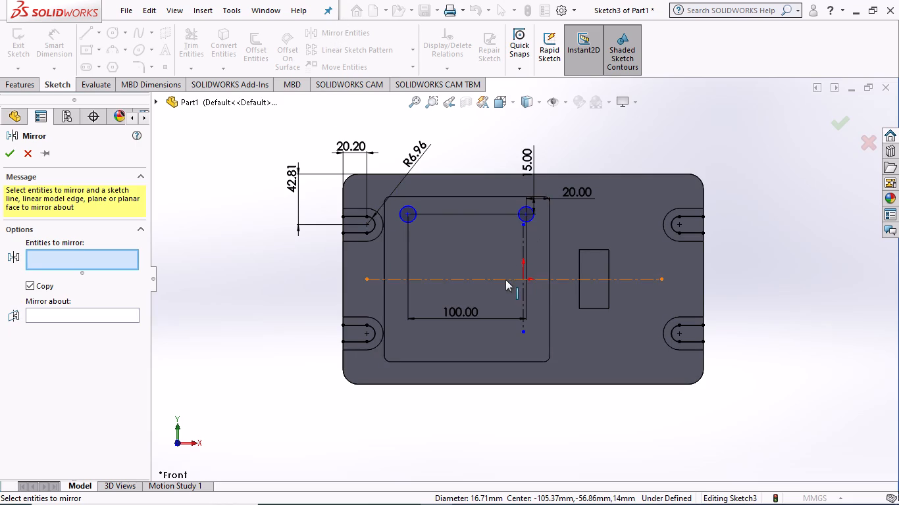
left_click(414, 219)
left_click(532, 216)
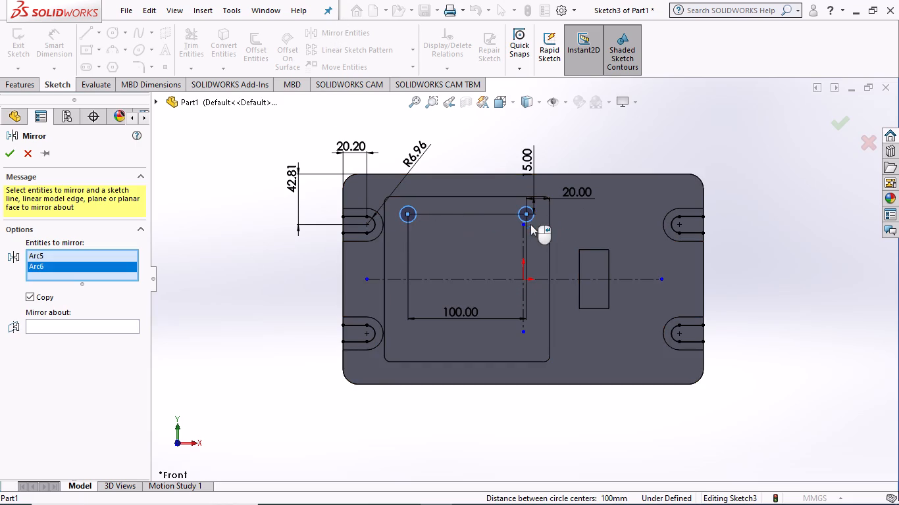
left_click(109, 322)
left_click(457, 274)
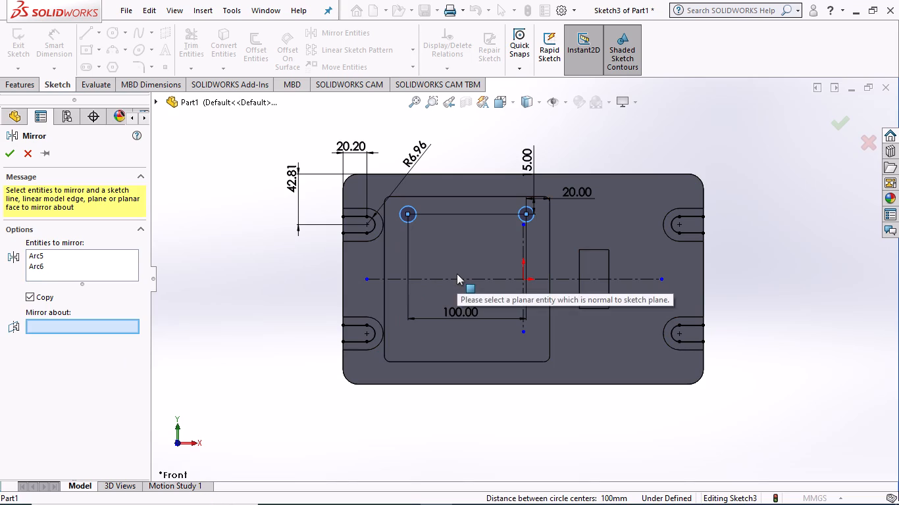
left_click(457, 281)
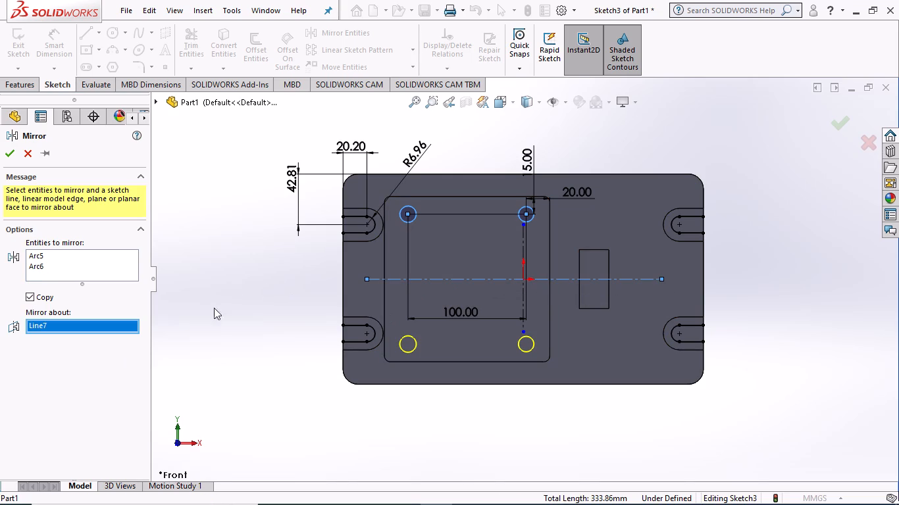
left_click(3, 153)
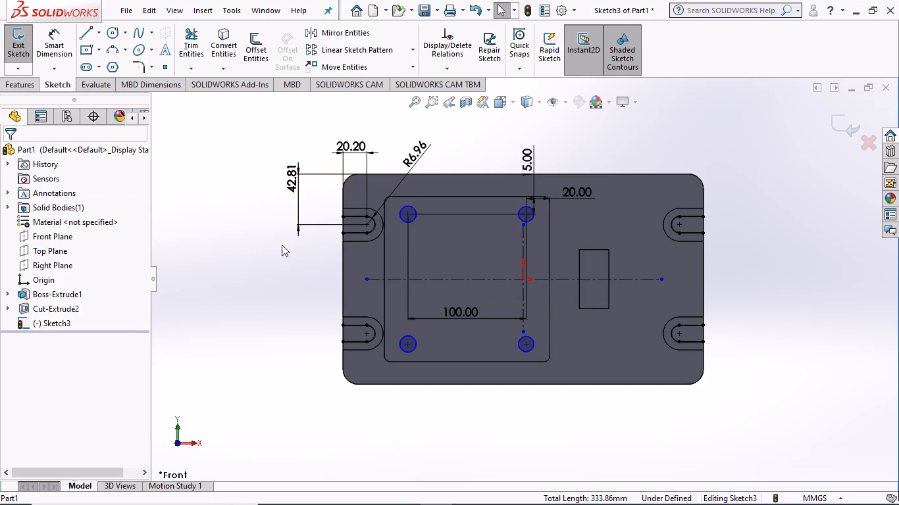
Sketch a circle of about 5.7 mm radius in the upper half of the small rectangle.
left_click(115, 29)
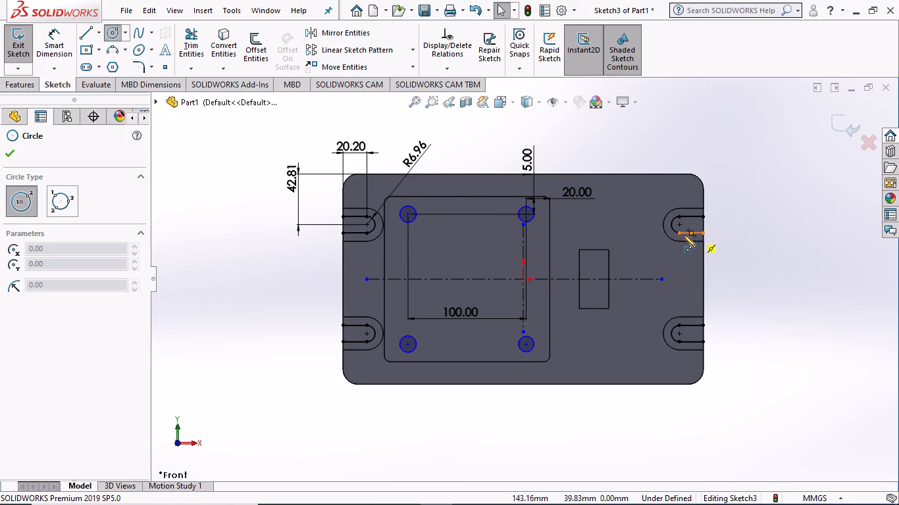
scroll(596, 268, "down", 3)
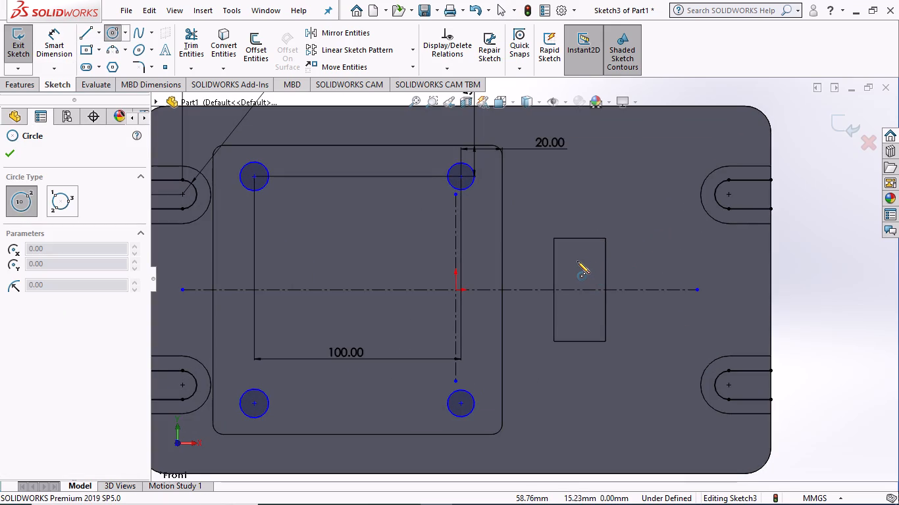
left_click(578, 261)
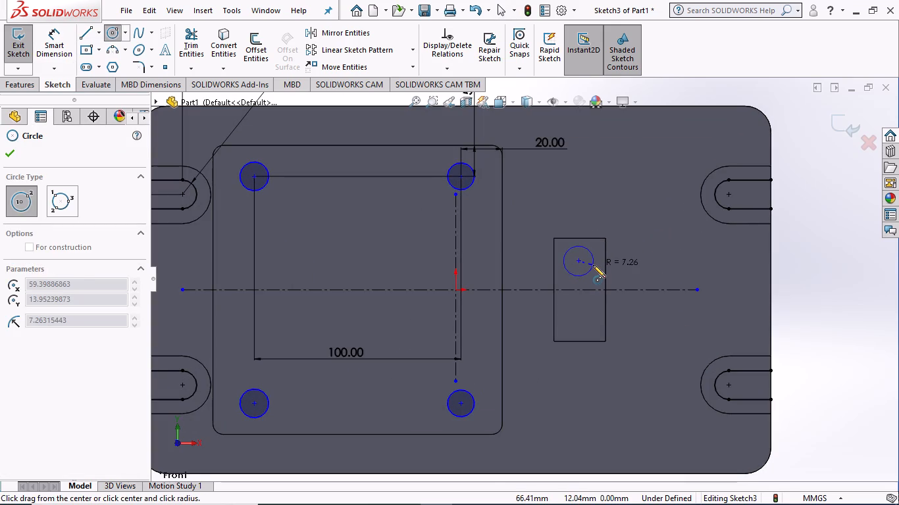
left_click(590, 265)
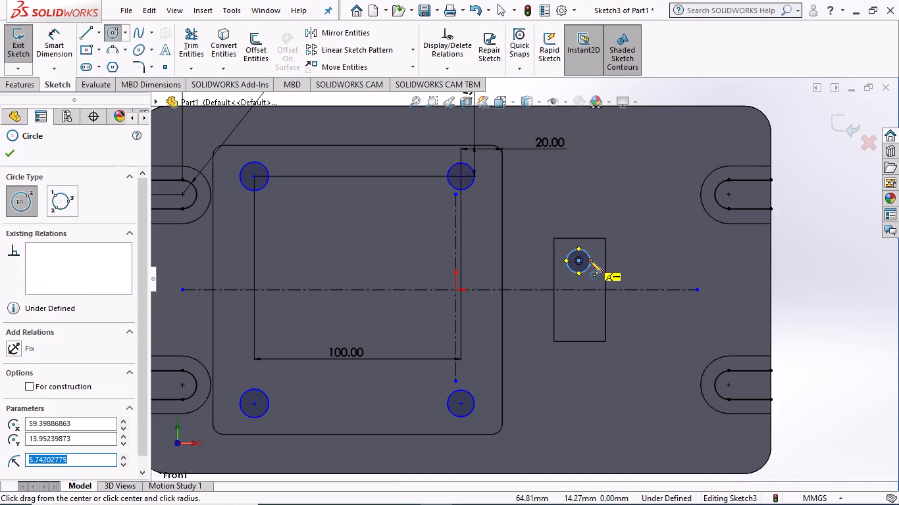
key("Escape")
key("Escape")
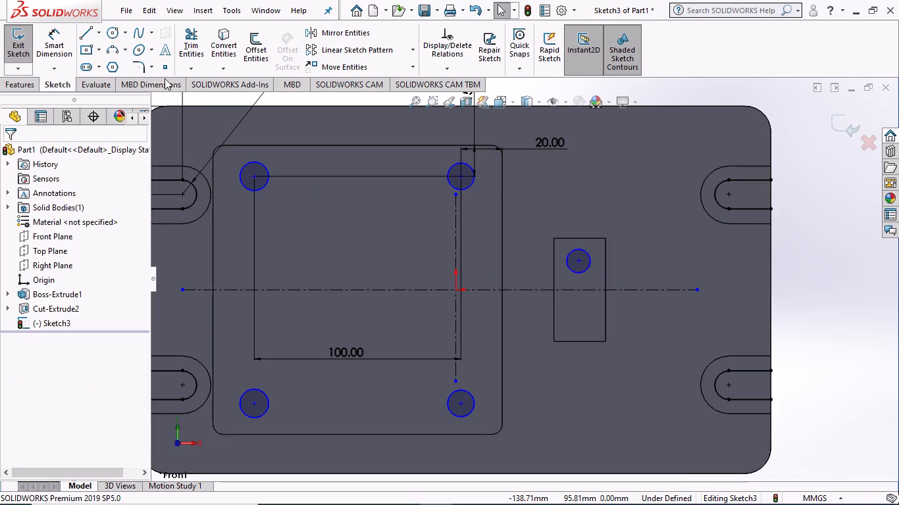
Sketch a second, similar-sized circle in the small rectangle's lower half, vertically aligned about 27 mm below the first.
left_click(113, 35)
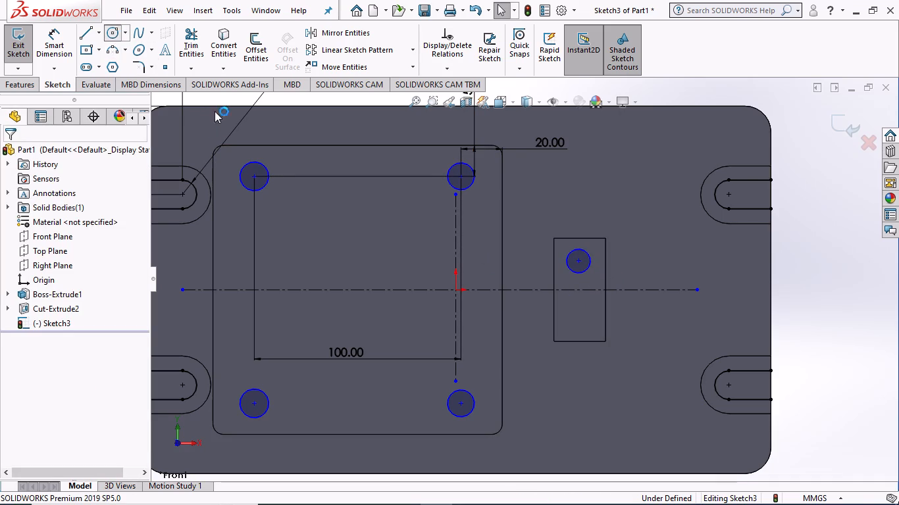
left_click(577, 318)
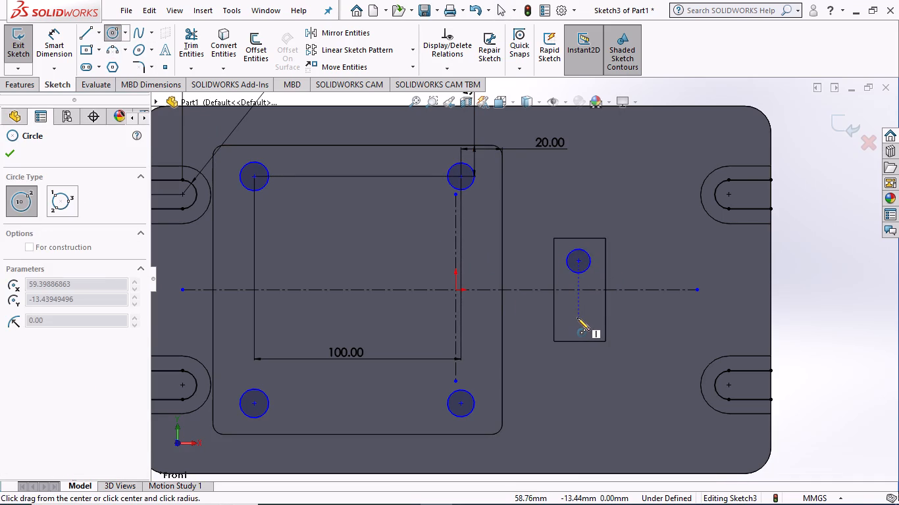
left_click(591, 319)
key("Escape")
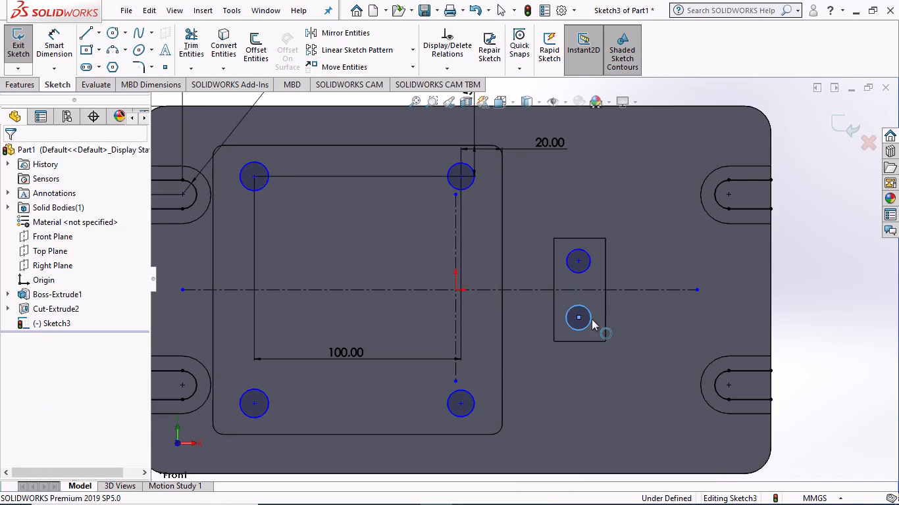
key("Escape")
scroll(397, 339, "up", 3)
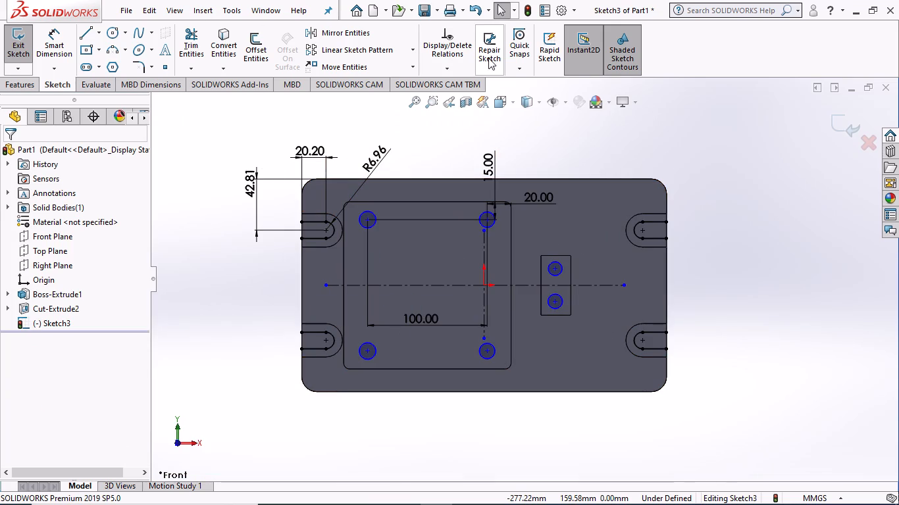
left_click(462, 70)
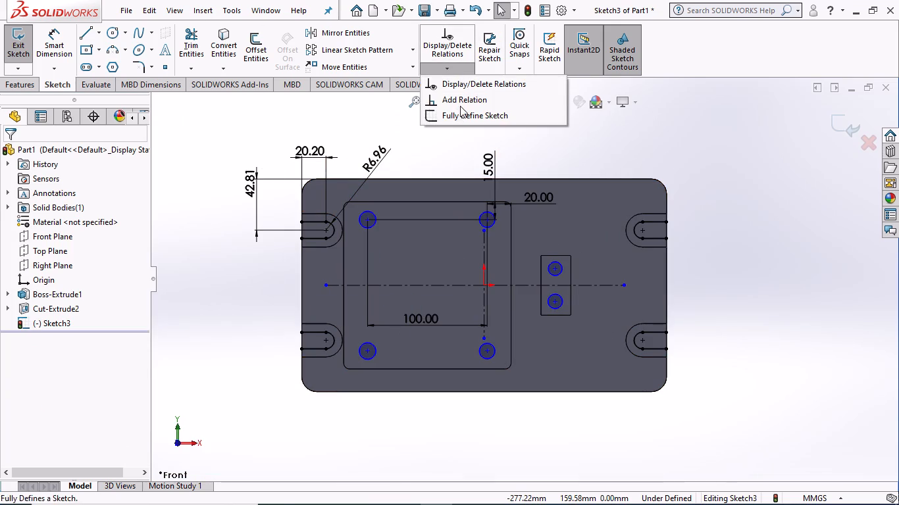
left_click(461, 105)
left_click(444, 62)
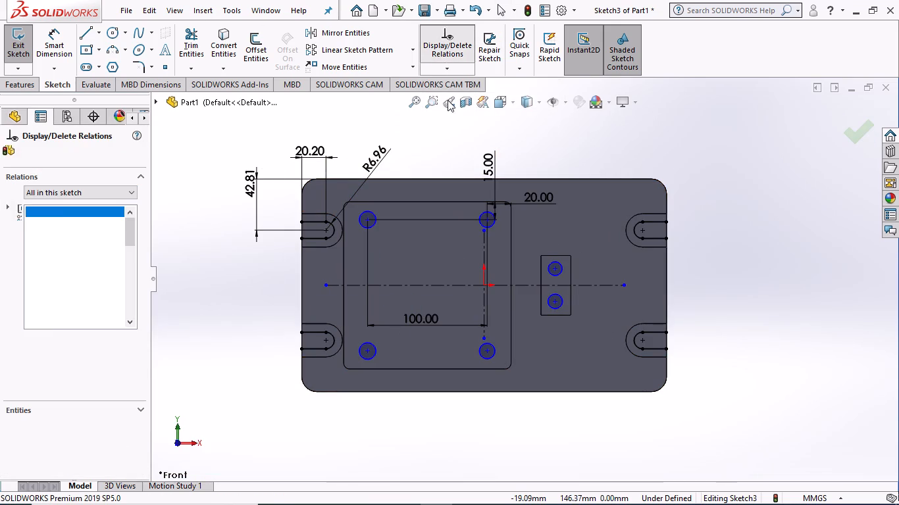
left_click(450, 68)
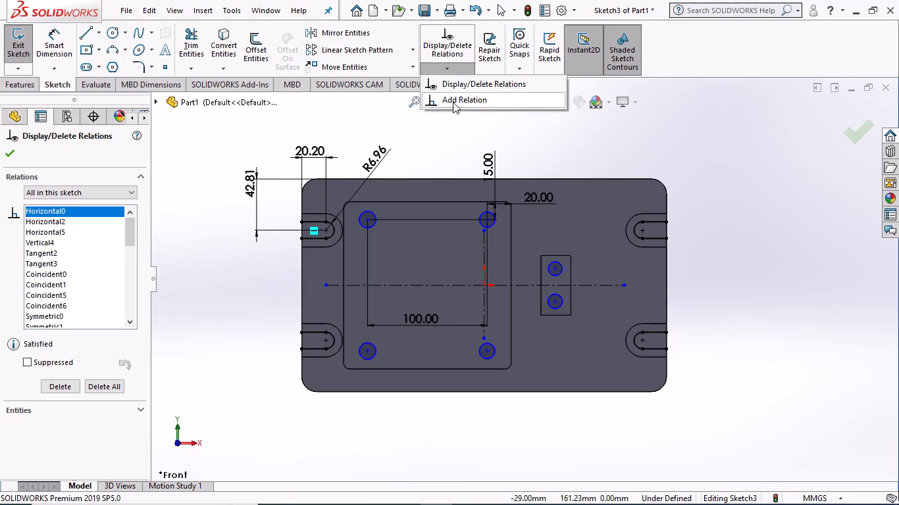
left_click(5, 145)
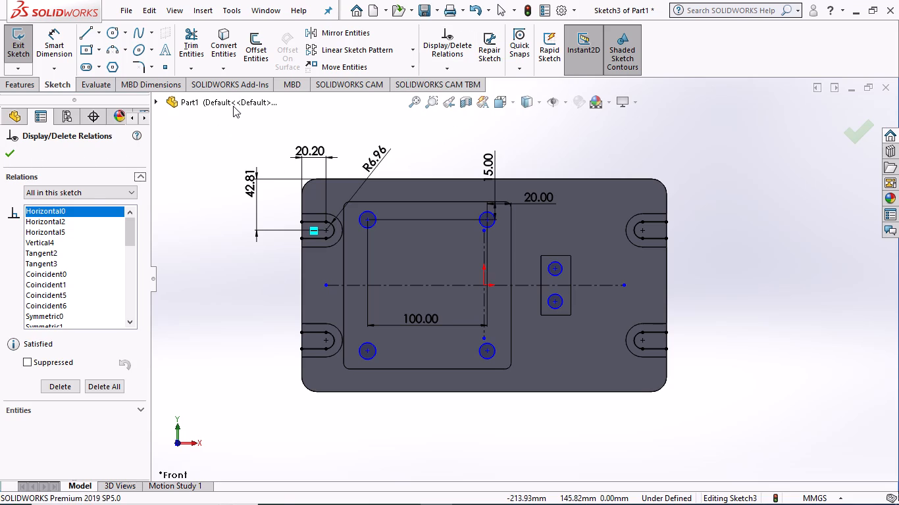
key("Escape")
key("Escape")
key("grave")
Run Fully Define Sketch on the four large-rectangle circles and the two small-rectangle circle centres, applying the calculated relations and dimensions.
left_click(455, 70)
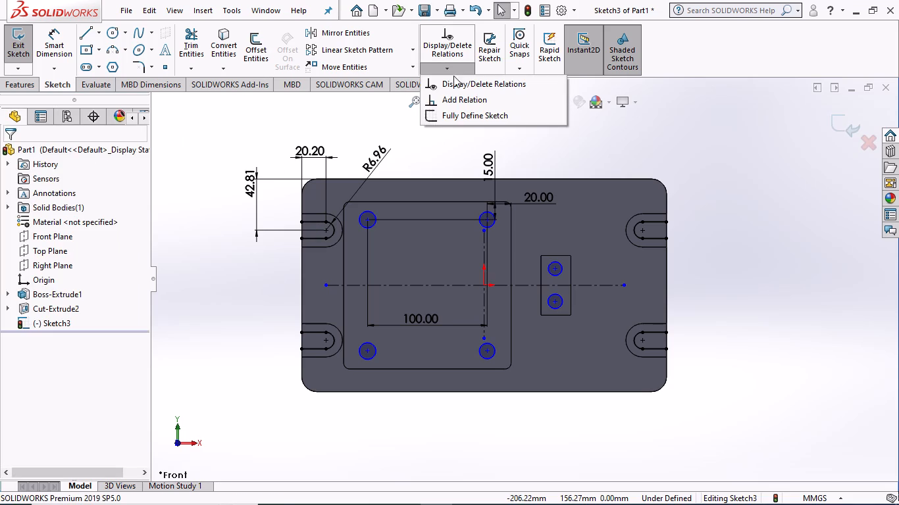
left_click(441, 119)
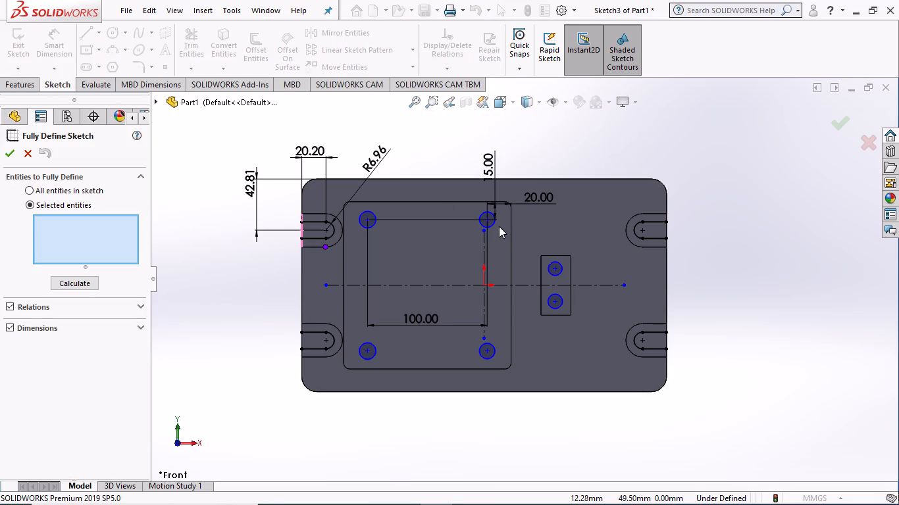
left_click(498, 223)
left_click(370, 225)
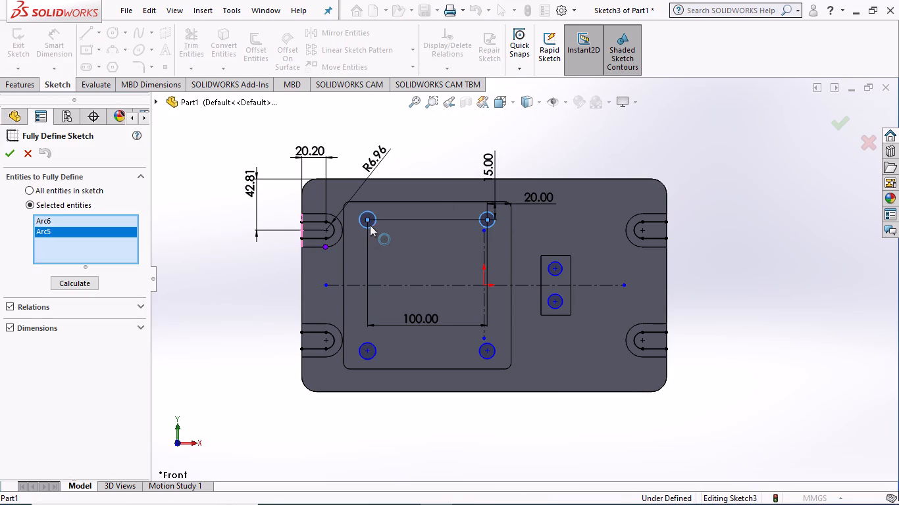
left_click(361, 347)
left_click(486, 347)
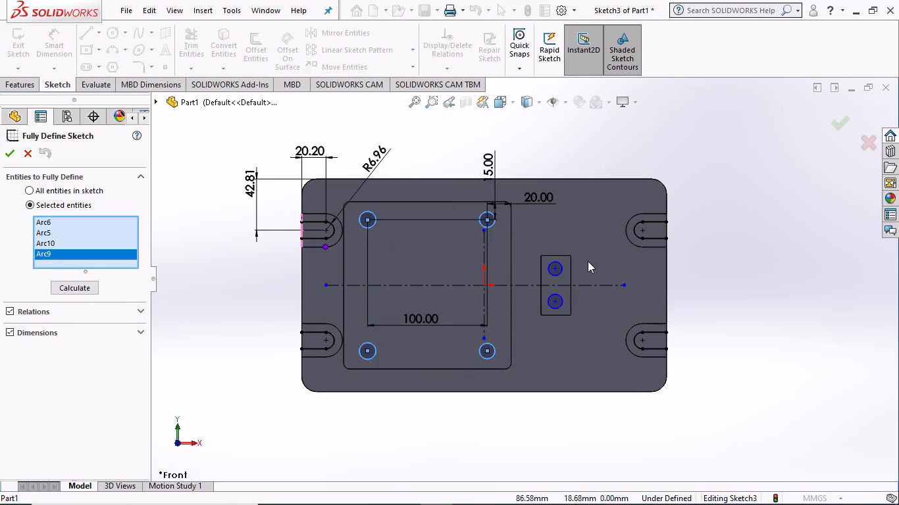
left_click(556, 266)
left_click(555, 302)
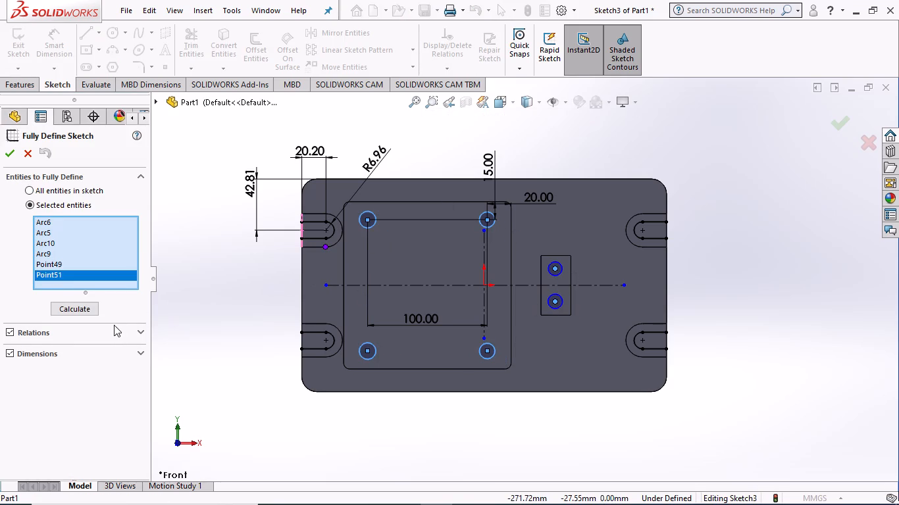
left_click(89, 310)
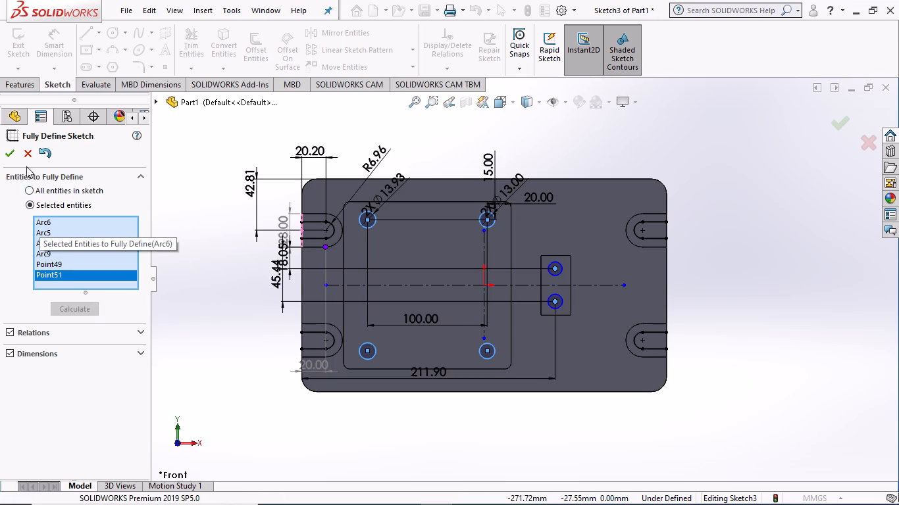
left_click(9, 158)
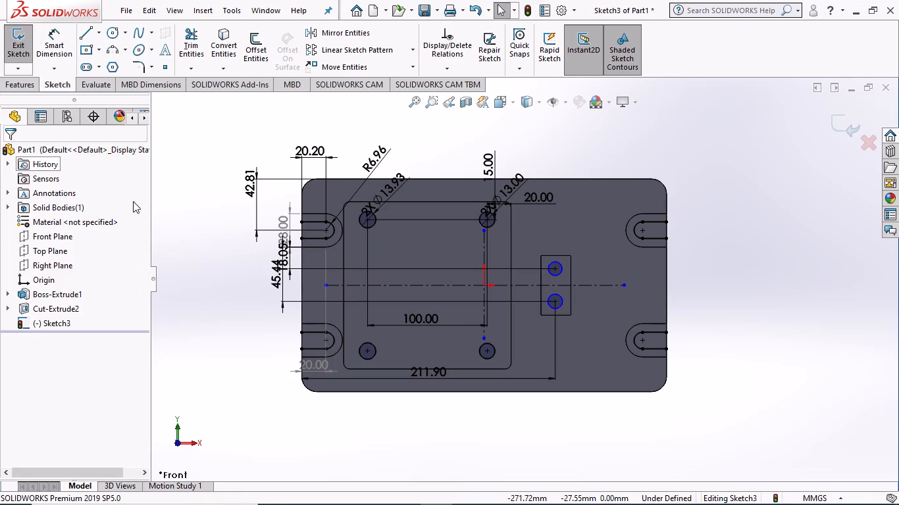
Add diameter dimensions to the upper and lower circles in the small rectangle, keeping their sizes as drawn.
left_click(560, 272)
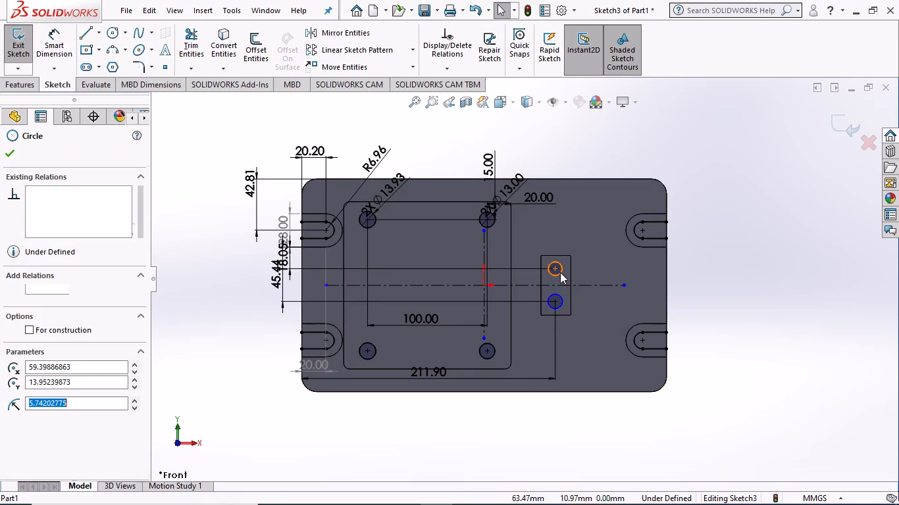
left_click(55, 62)
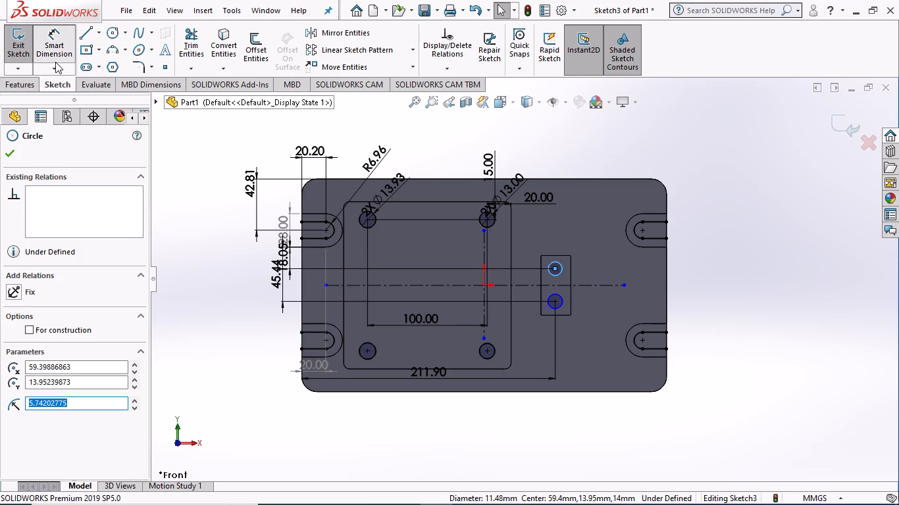
left_click(561, 270)
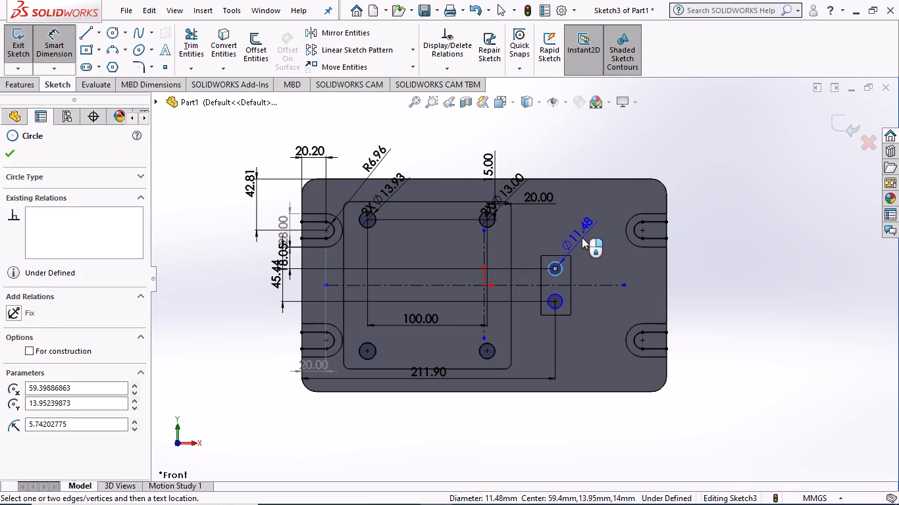
left_click(582, 235)
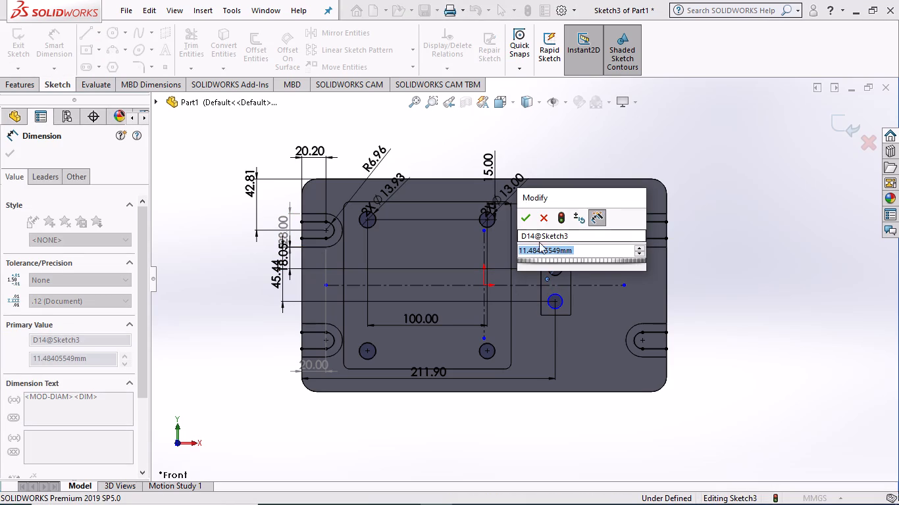
left_click(526, 222)
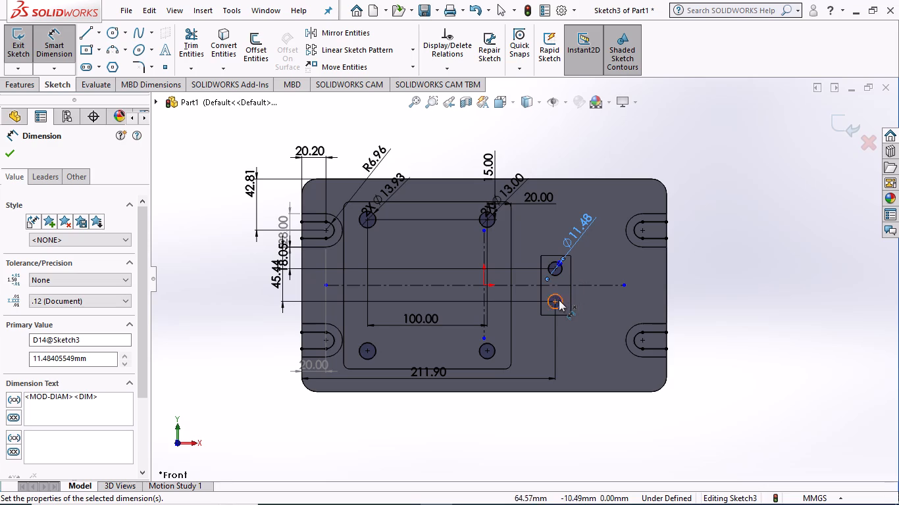
left_click(559, 305)
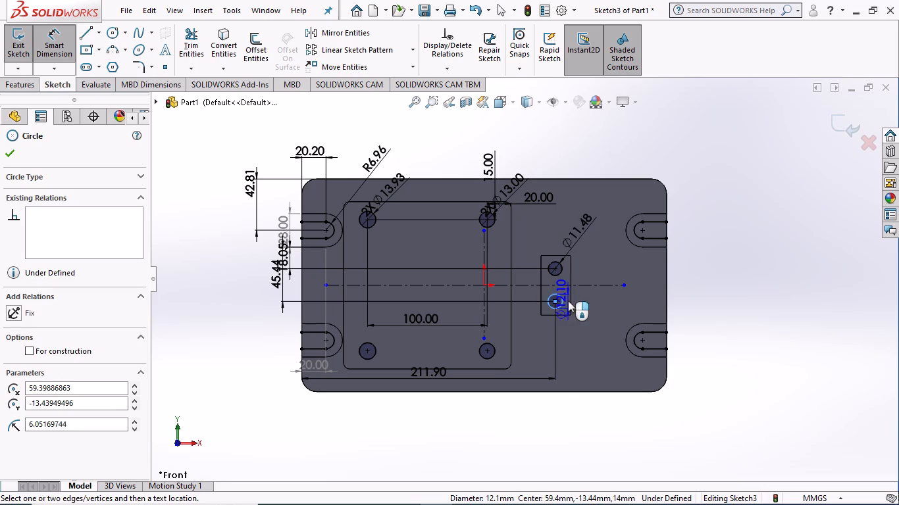
left_click(601, 305)
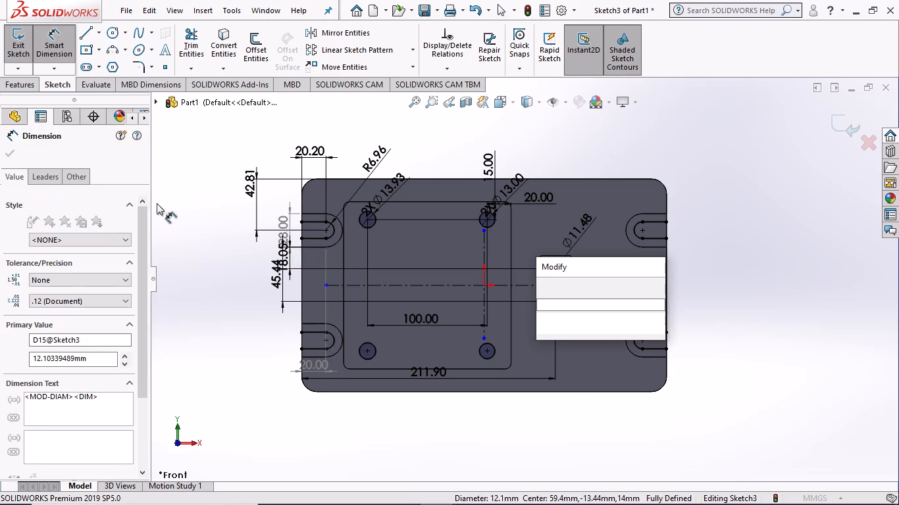
left_click(546, 287)
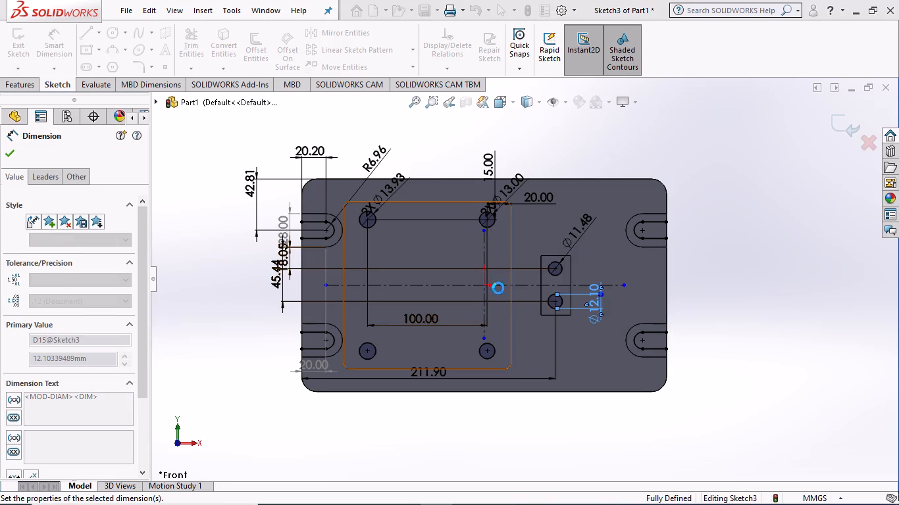
left_click(9, 153)
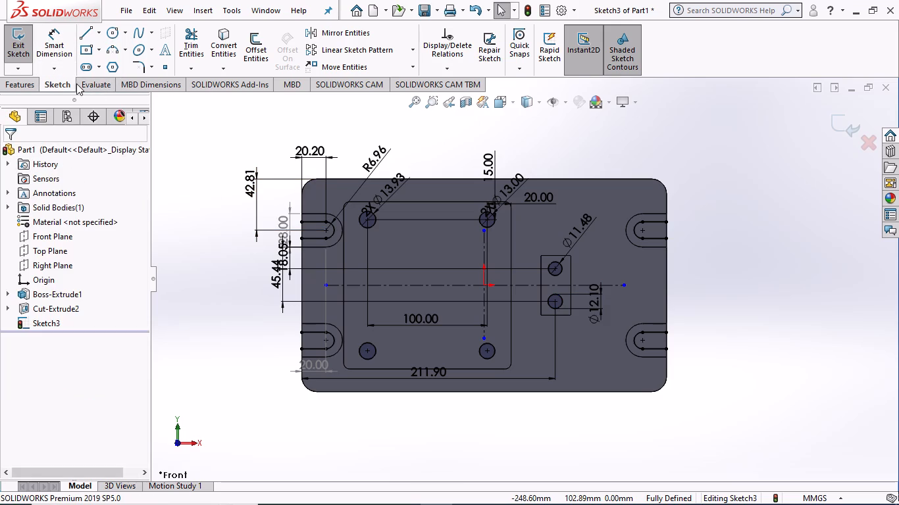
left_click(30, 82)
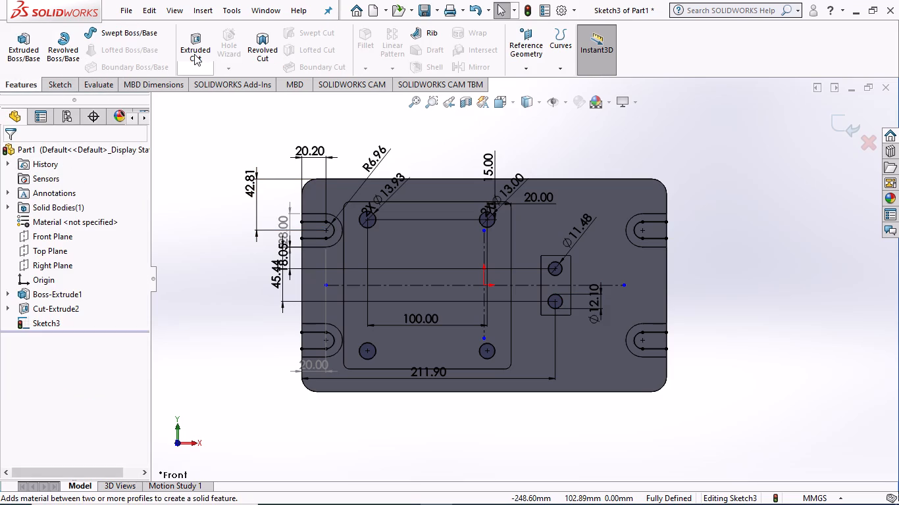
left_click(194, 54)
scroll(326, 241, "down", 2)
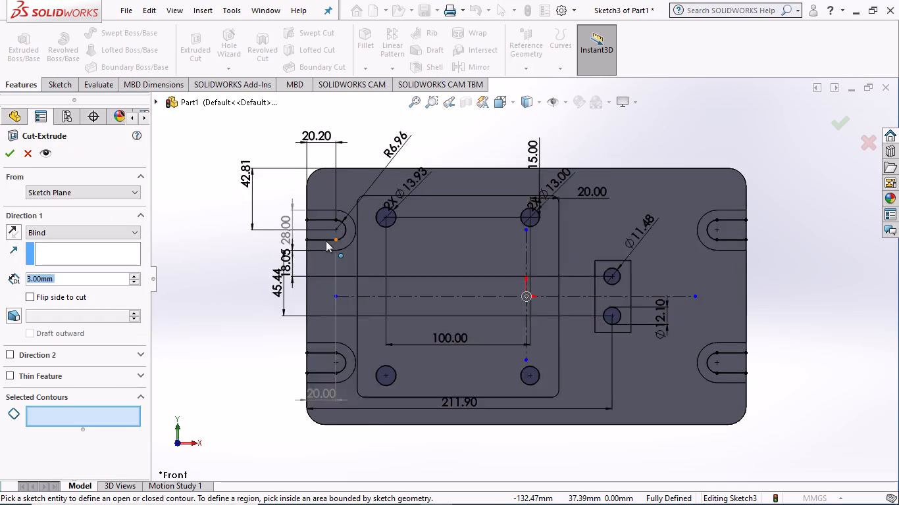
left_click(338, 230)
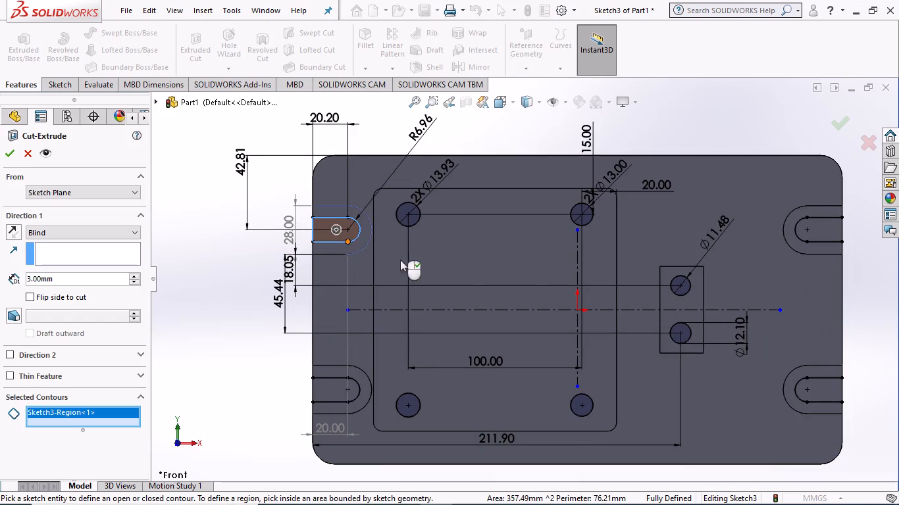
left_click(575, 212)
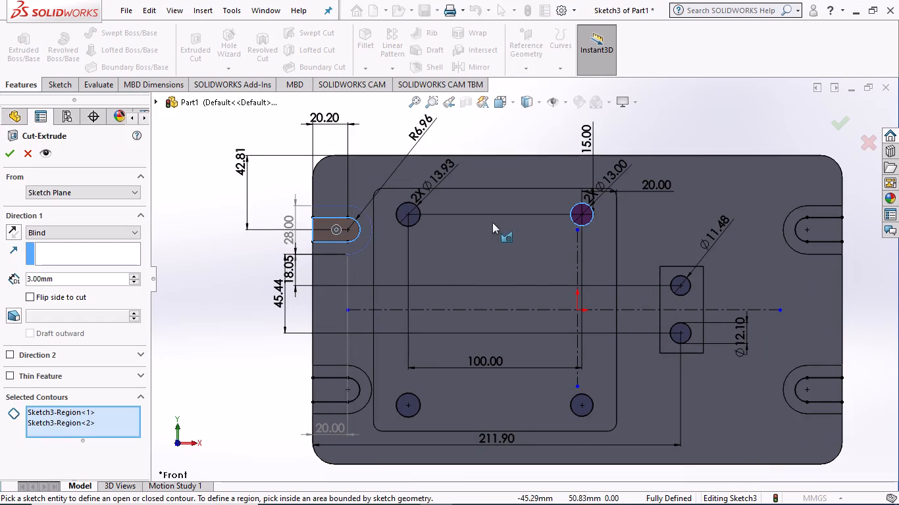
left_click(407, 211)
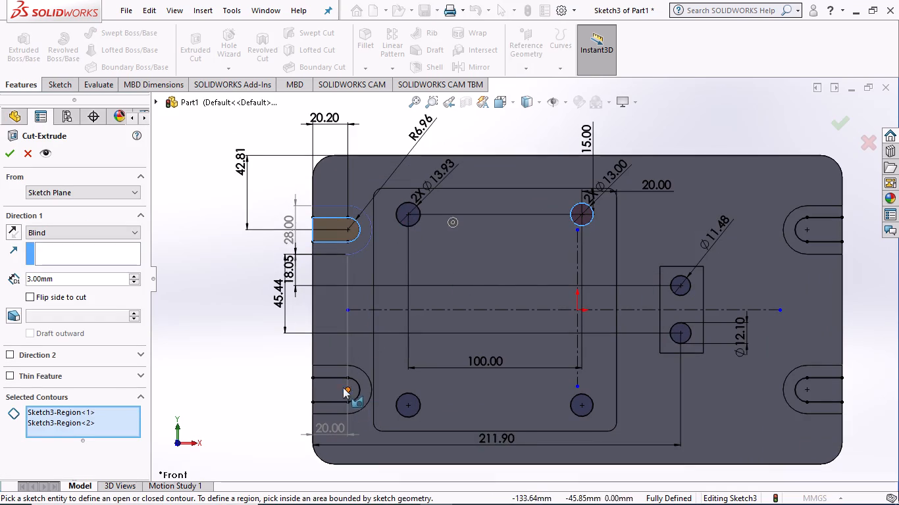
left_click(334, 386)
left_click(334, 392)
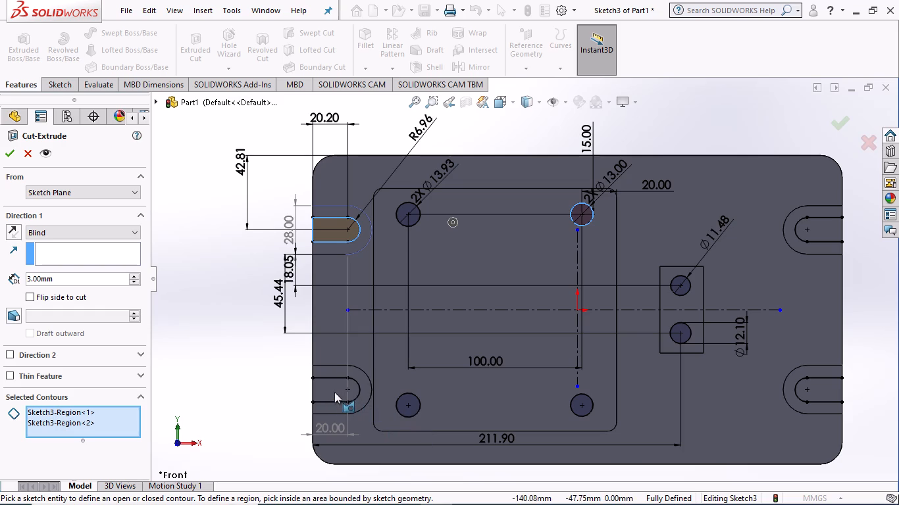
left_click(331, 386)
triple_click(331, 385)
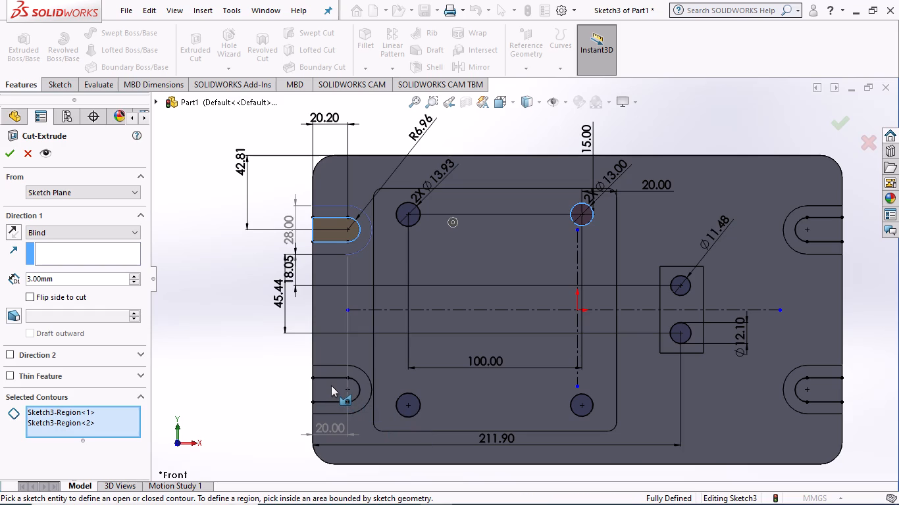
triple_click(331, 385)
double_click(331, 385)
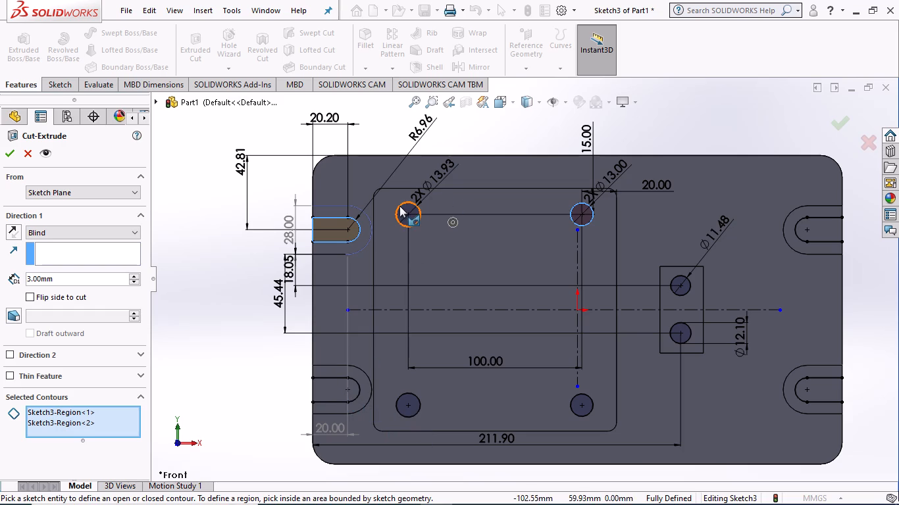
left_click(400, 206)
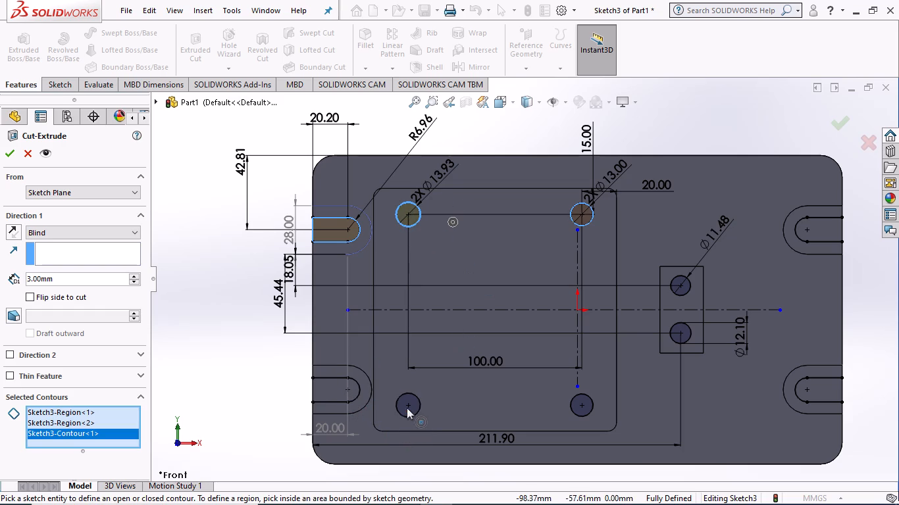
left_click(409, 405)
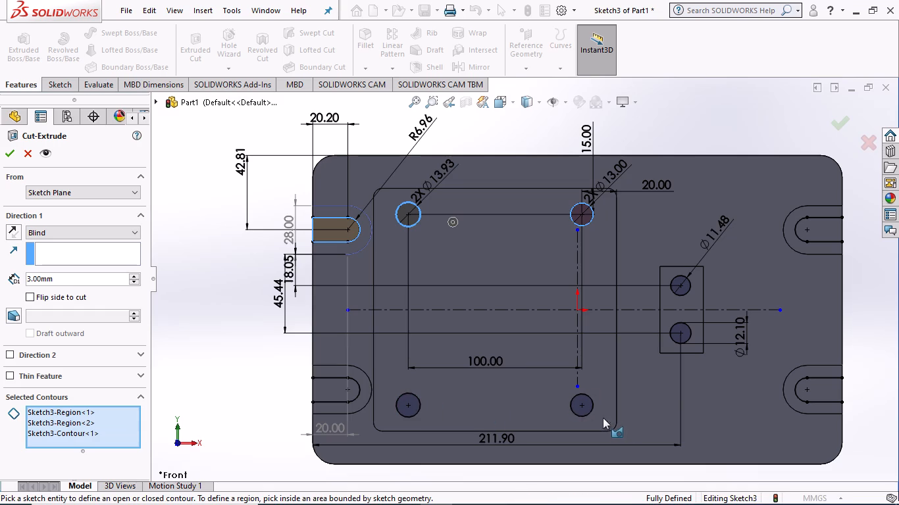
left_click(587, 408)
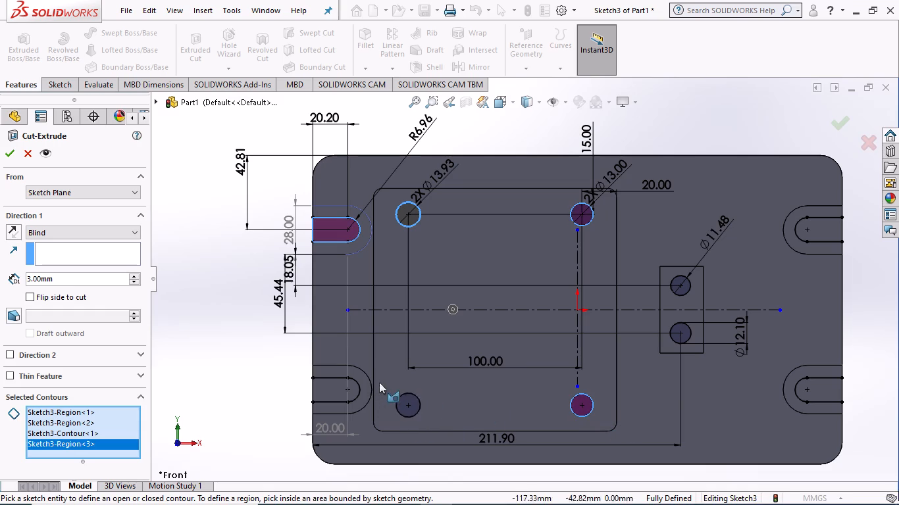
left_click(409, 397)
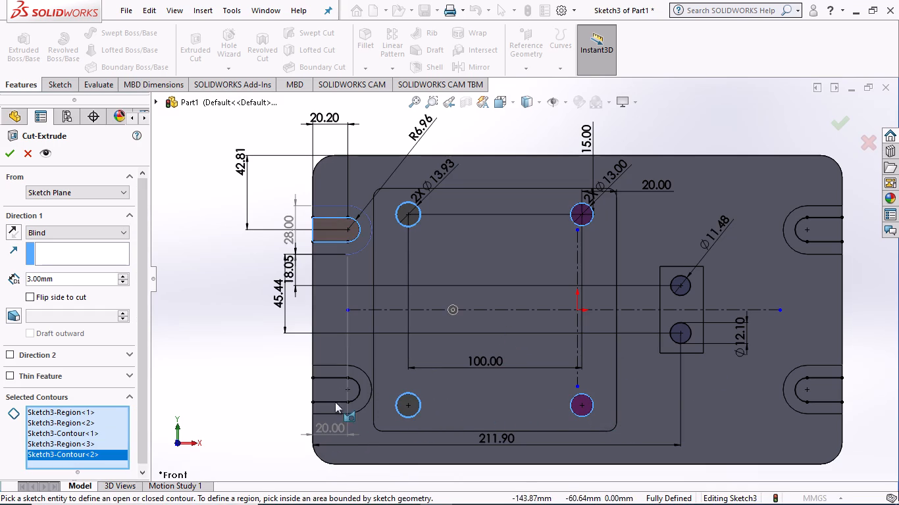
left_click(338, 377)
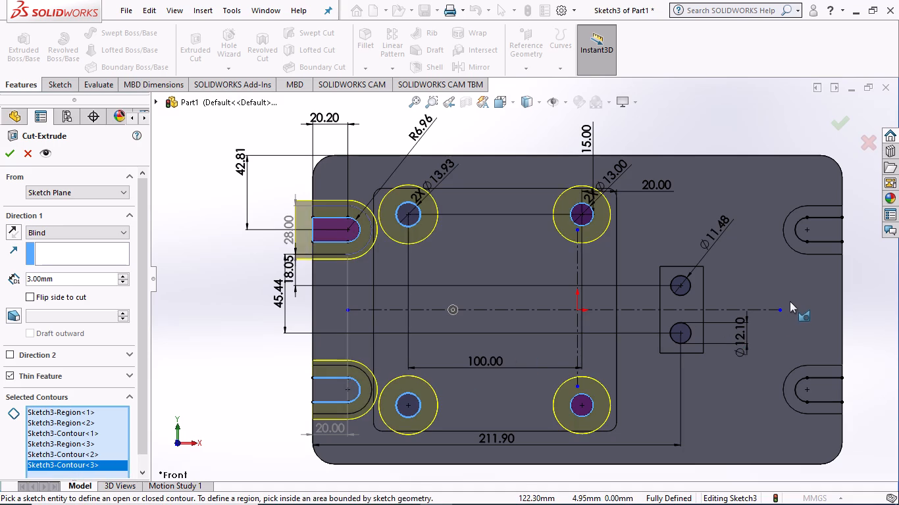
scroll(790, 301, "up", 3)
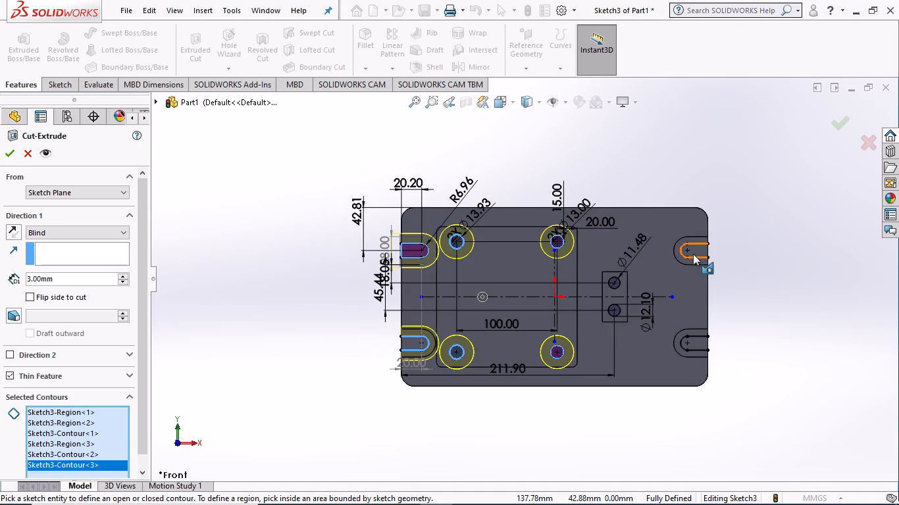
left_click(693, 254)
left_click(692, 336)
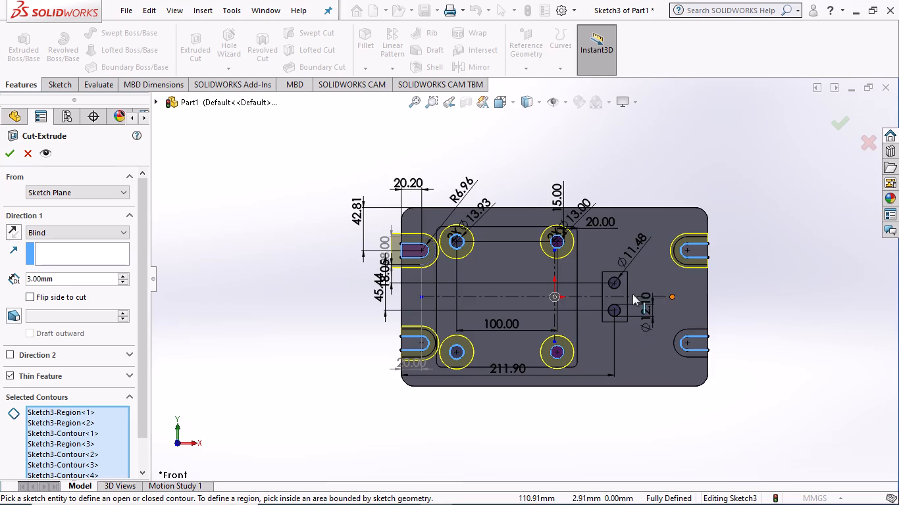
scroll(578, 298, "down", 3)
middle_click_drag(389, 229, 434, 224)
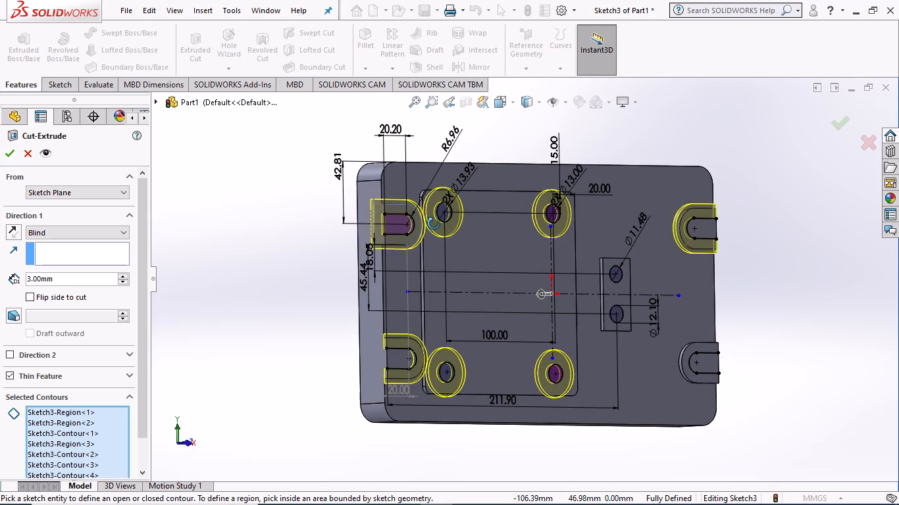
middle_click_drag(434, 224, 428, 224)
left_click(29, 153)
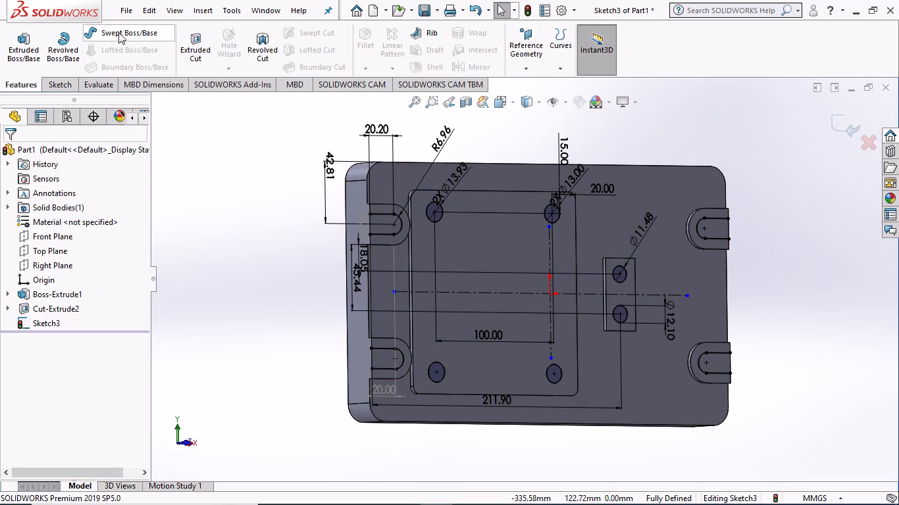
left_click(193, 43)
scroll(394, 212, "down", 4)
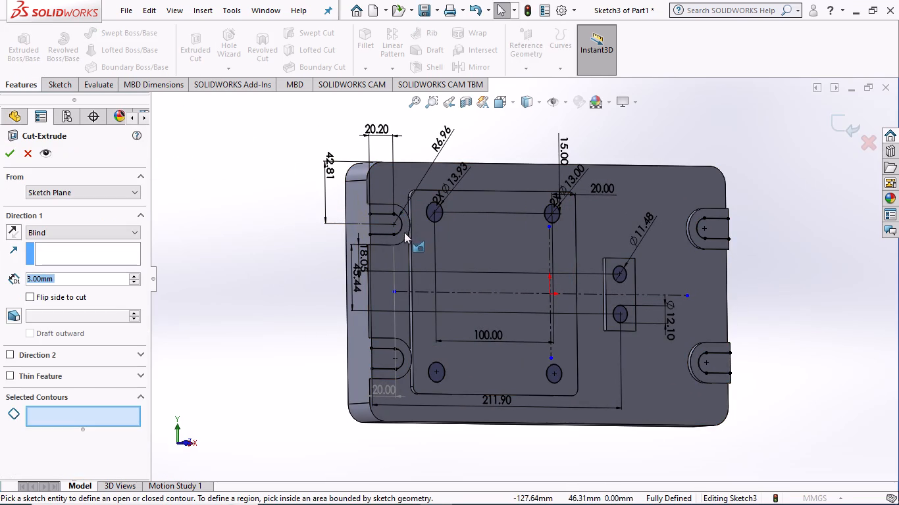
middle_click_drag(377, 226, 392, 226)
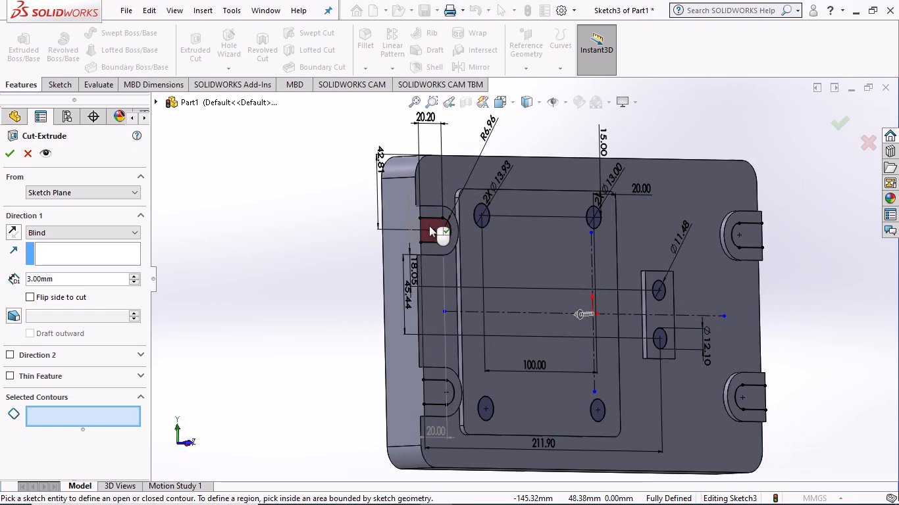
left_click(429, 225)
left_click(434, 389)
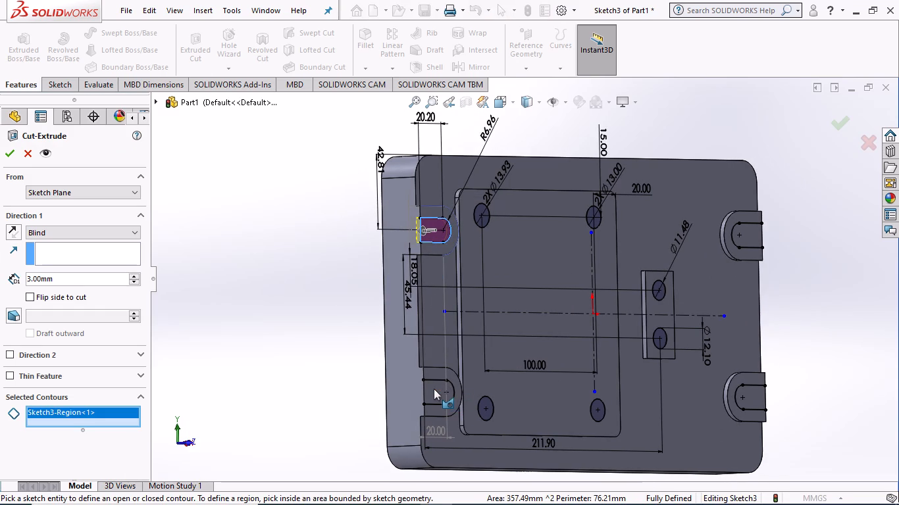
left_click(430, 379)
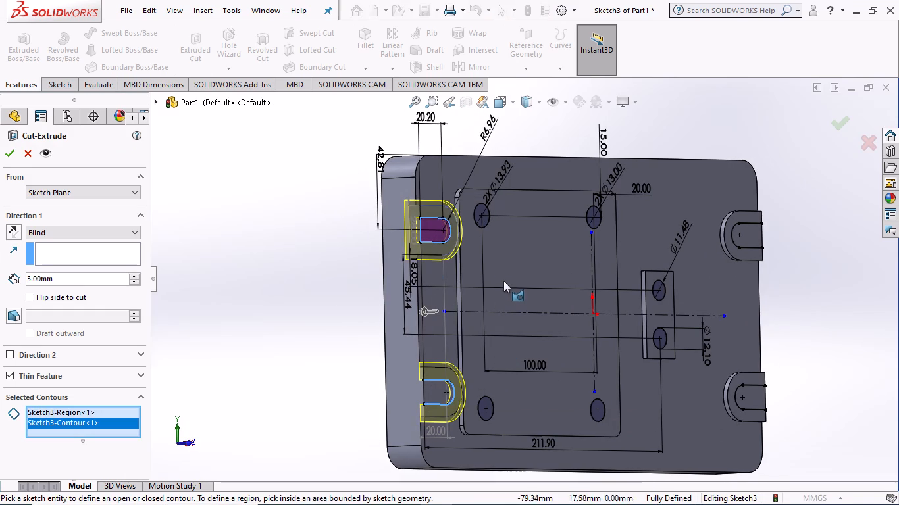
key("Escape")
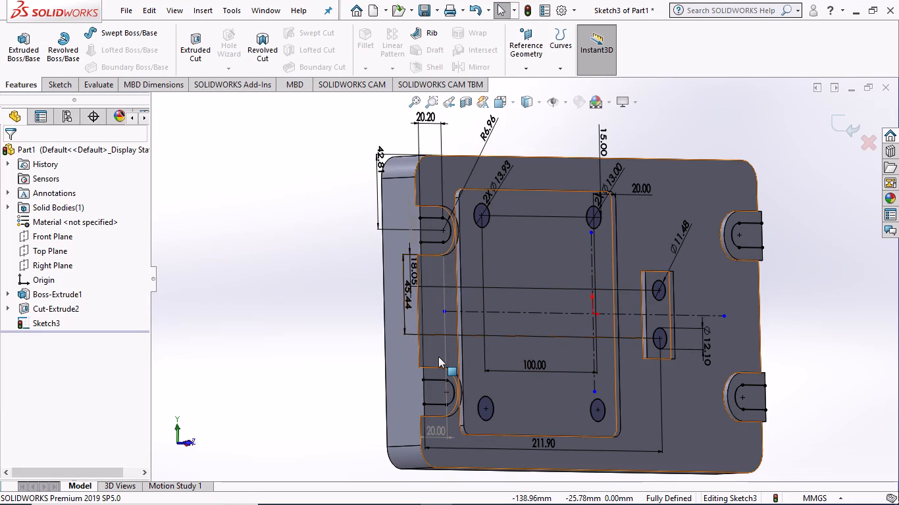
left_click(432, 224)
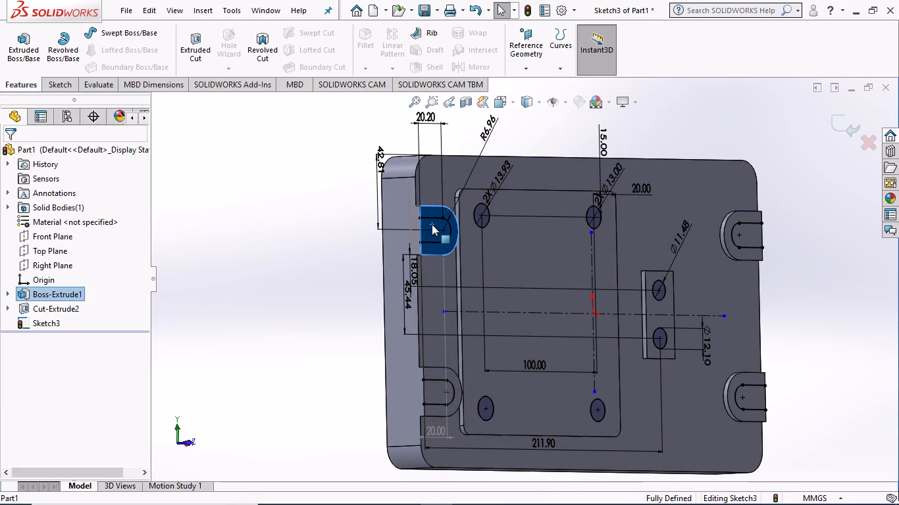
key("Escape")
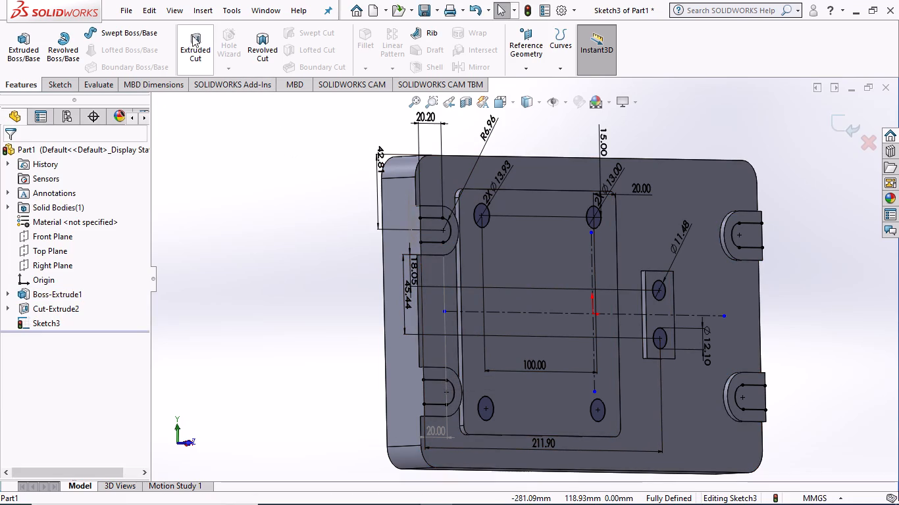
Start an extruded cut from the plate's upper-left slot region, with a blind depth of 38 mm.
left_click(192, 37)
scroll(677, 273, "down", 1)
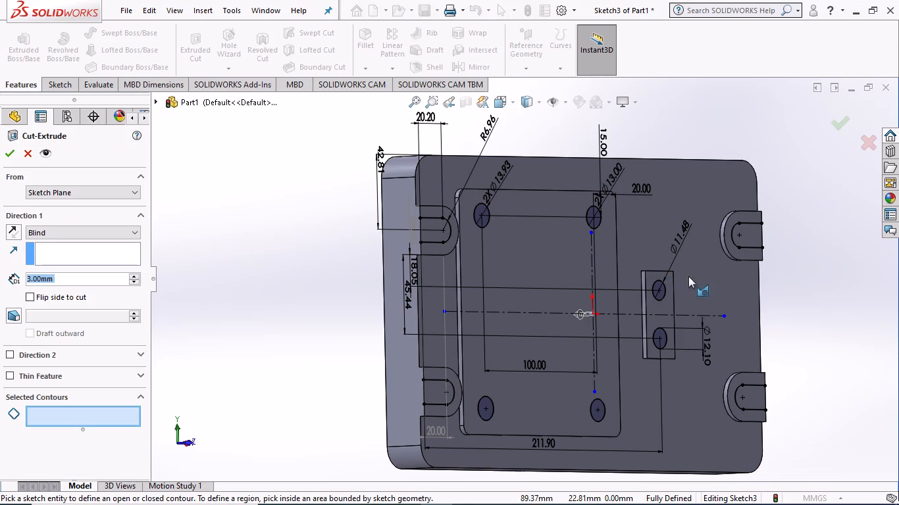
middle_click_drag(688, 276, 664, 270)
middle_click_drag(669, 269, 697, 269)
scroll(488, 218, "down", 1)
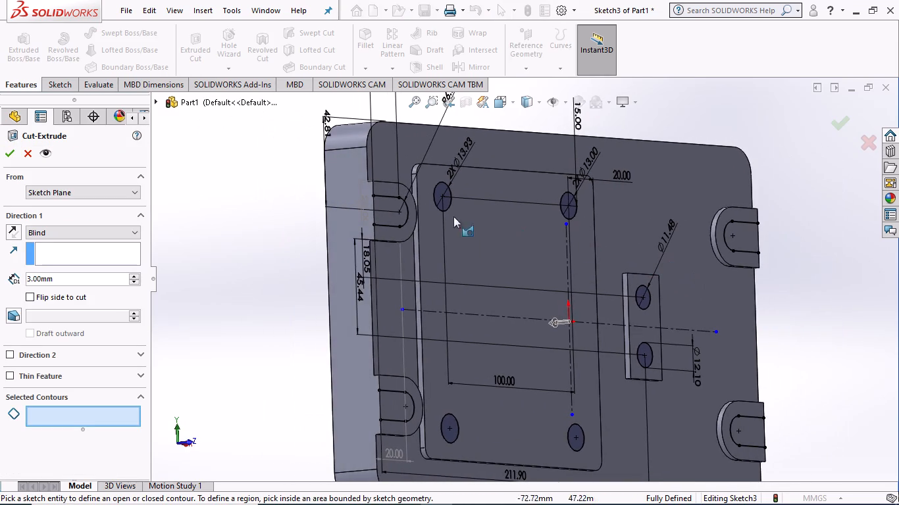
scroll(453, 216, "down", 1)
scroll(371, 204, "down", 1)
left_click(350, 204)
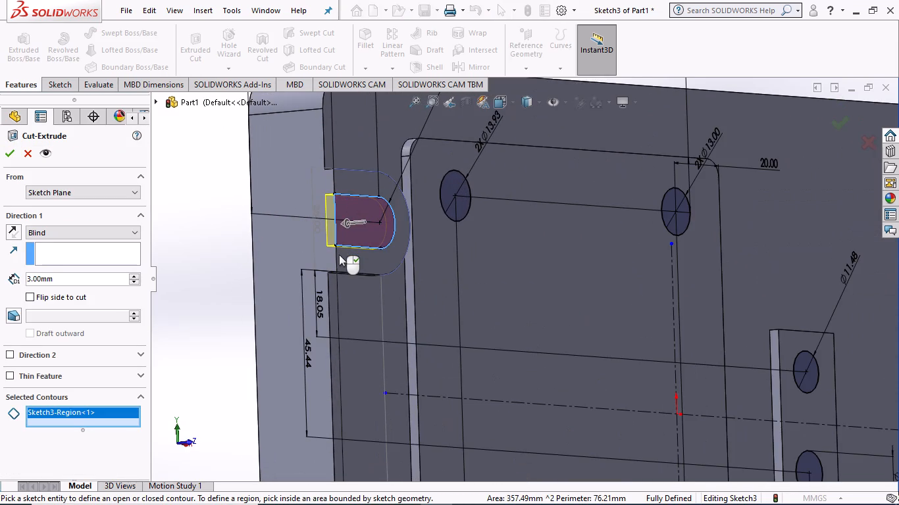
left_click_drag(346, 225, 251, 221)
Add the four large-rectangle circles and the two small-rectangle circles to the extruded cut's selected contours.
middle_click_drag(423, 258, 425, 240)
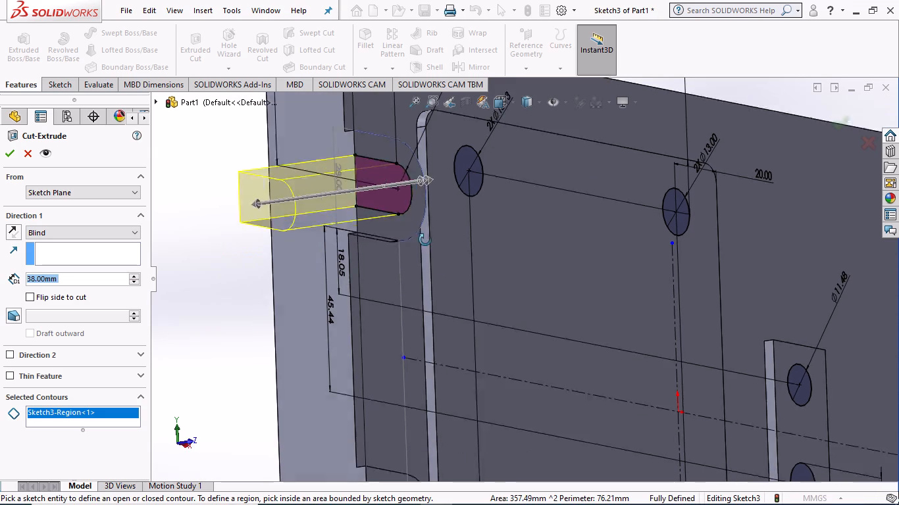
middle_click_drag(425, 240, 426, 221)
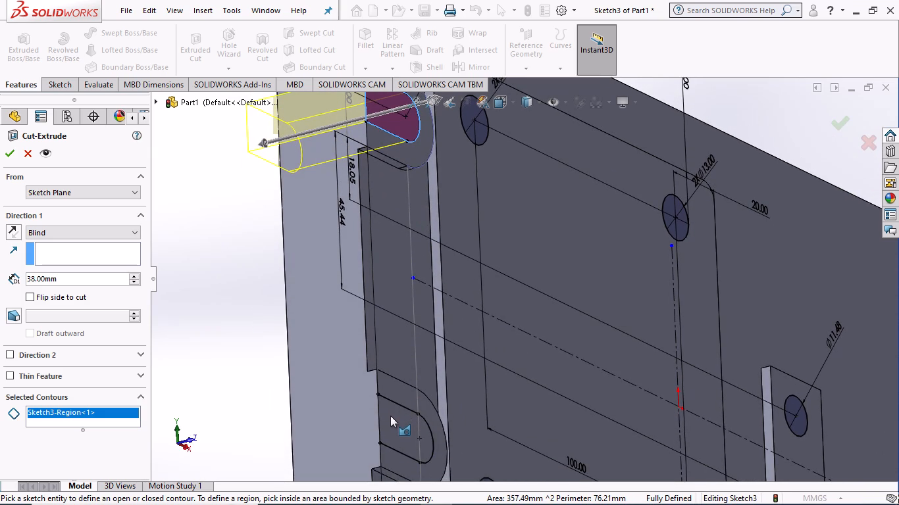
left_click(399, 420)
left_click(467, 114)
middle_click_drag(580, 189, 536, 199)
left_click(691, 204)
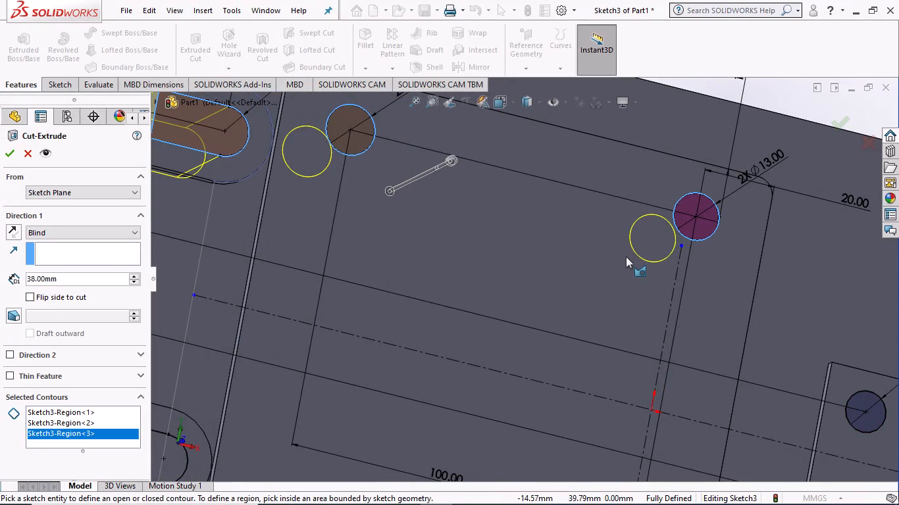
scroll(626, 256, "up", 5)
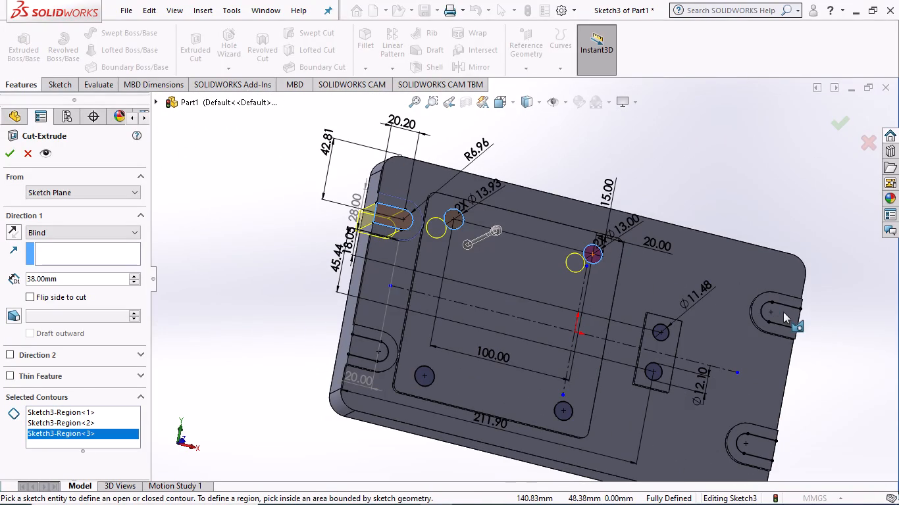
left_click(781, 309)
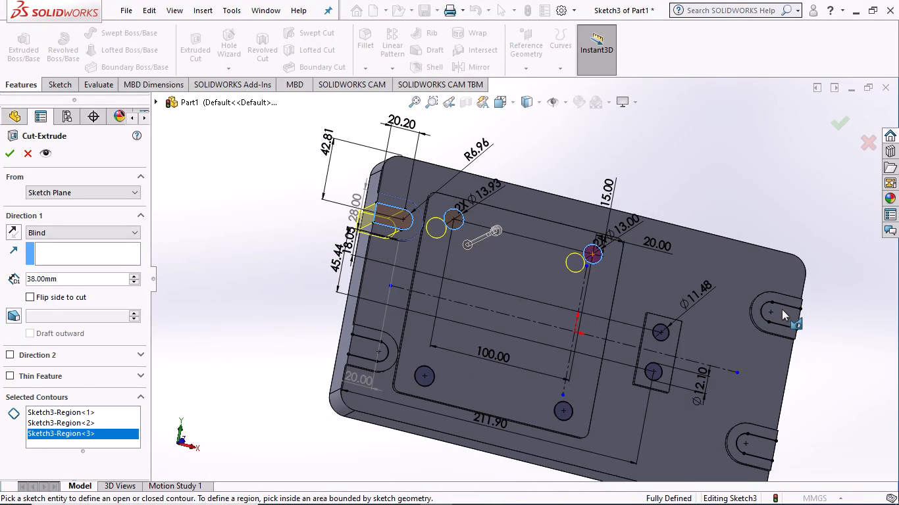
left_click(781, 316)
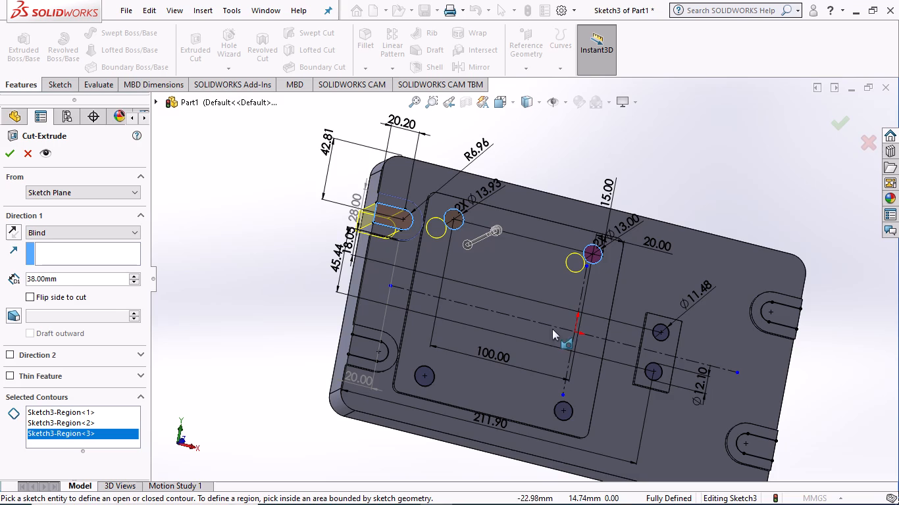
scroll(555, 408, "down", 3)
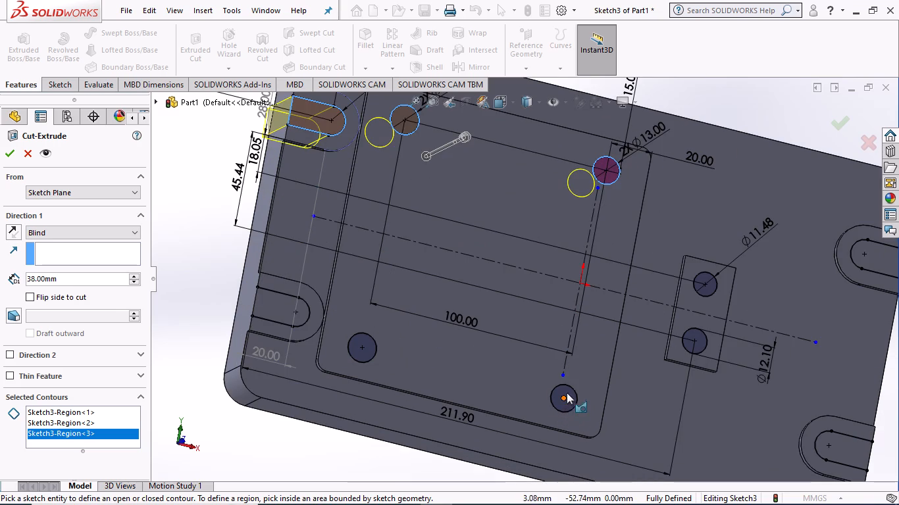
left_click(567, 393)
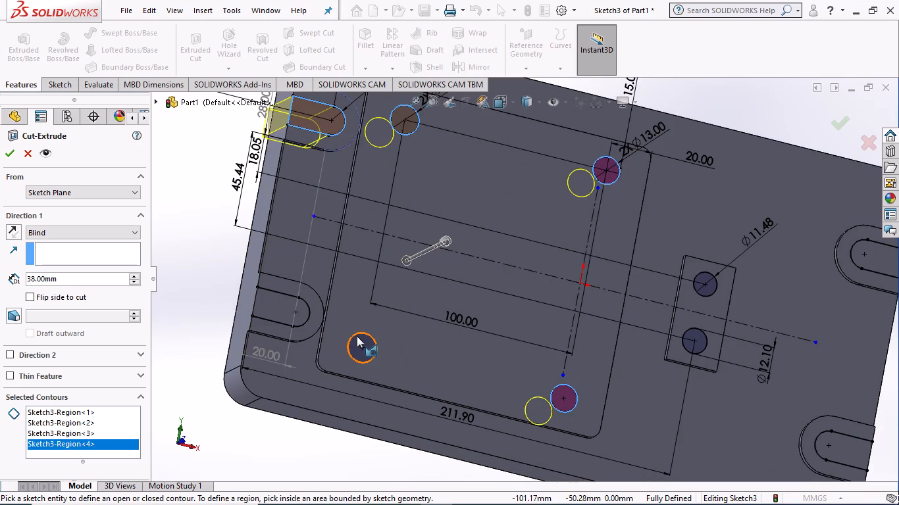
left_click(358, 337)
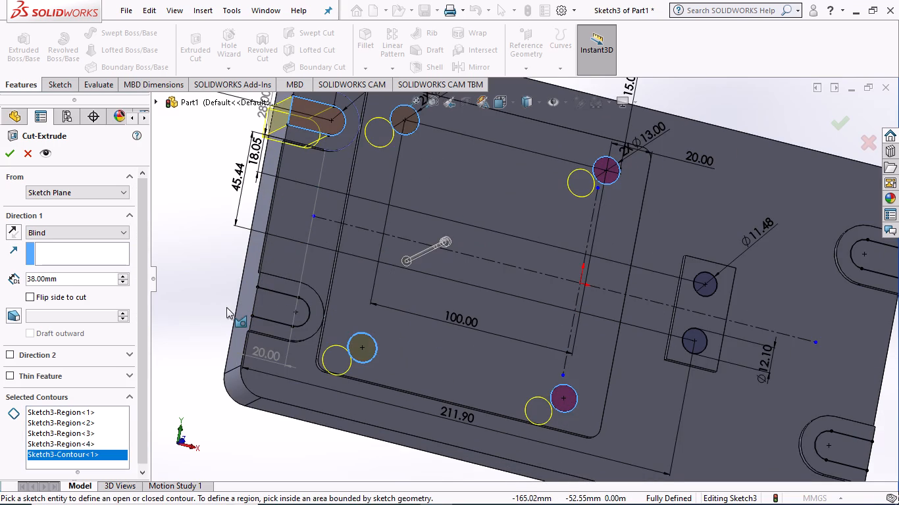
middle_click_drag(226, 307, 244, 306)
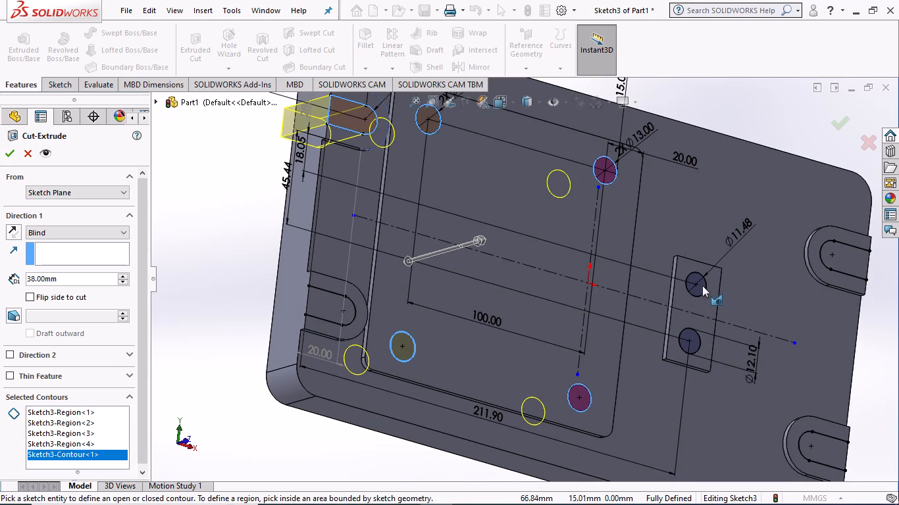
left_click(700, 281)
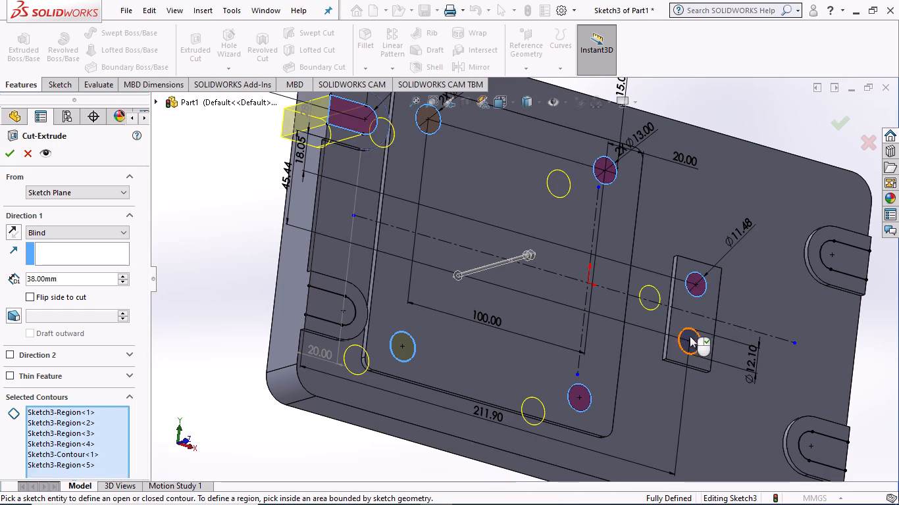
left_click(693, 332)
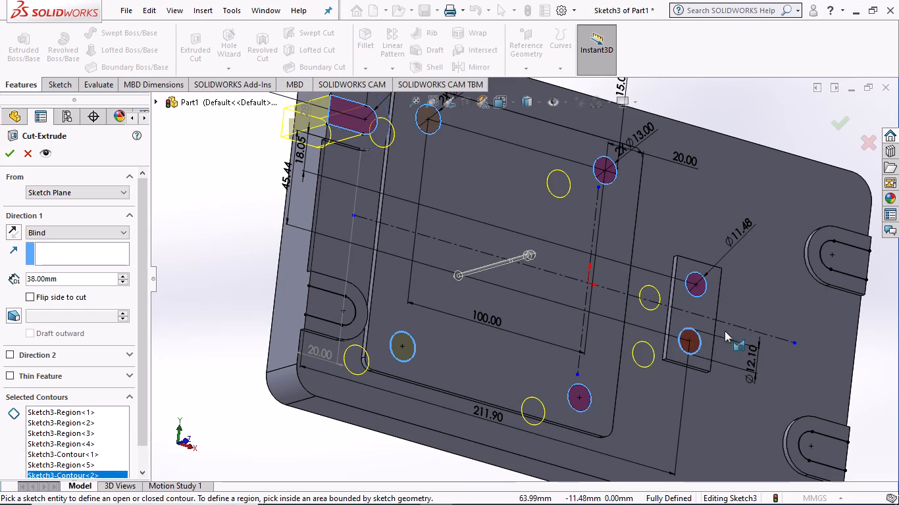
Try to add the three remaining edge-pad slots to the selected contours, and apply the 38 mm blind cut.
left_click(848, 254)
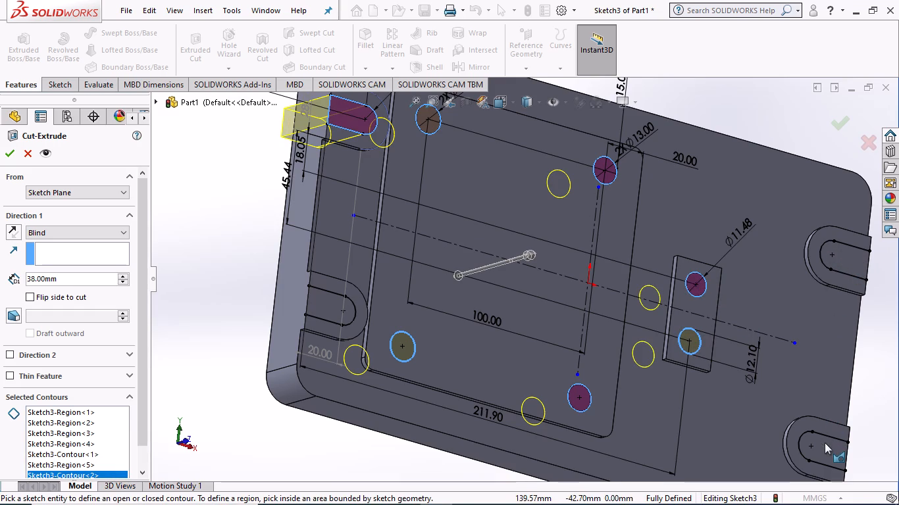
left_click(825, 443)
left_click(315, 300)
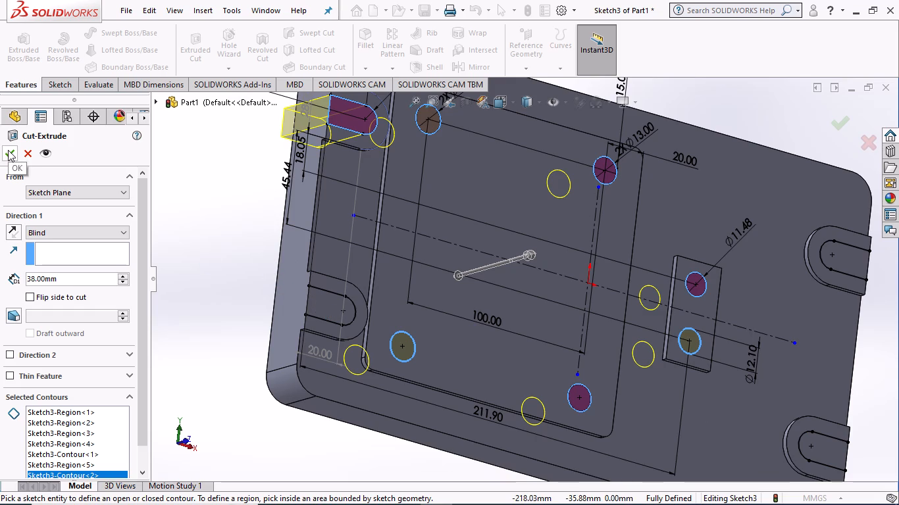
middle_click_drag(192, 186, 220, 191)
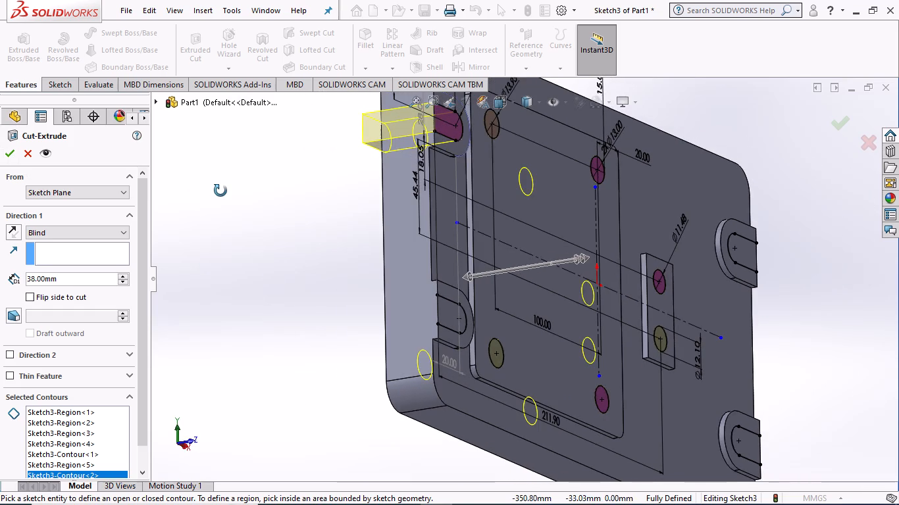
middle_click_drag(220, 191, 227, 191)
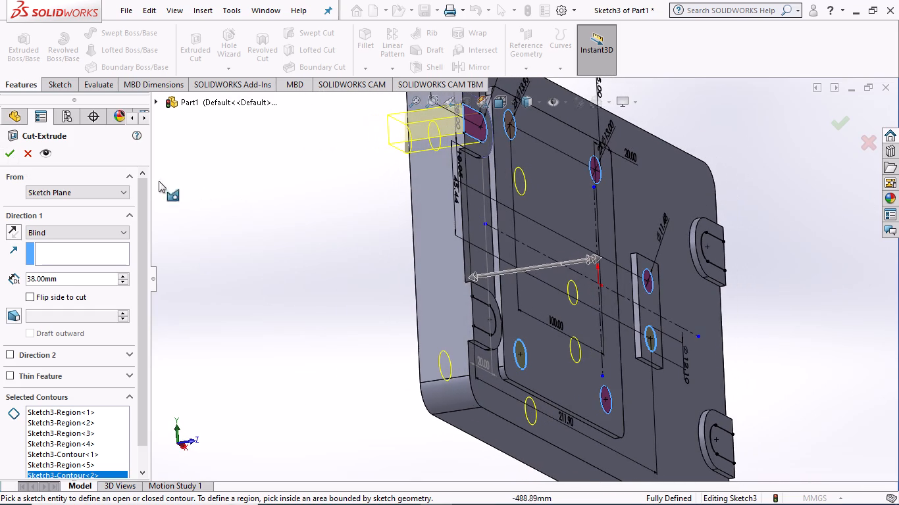
left_click(13, 153)
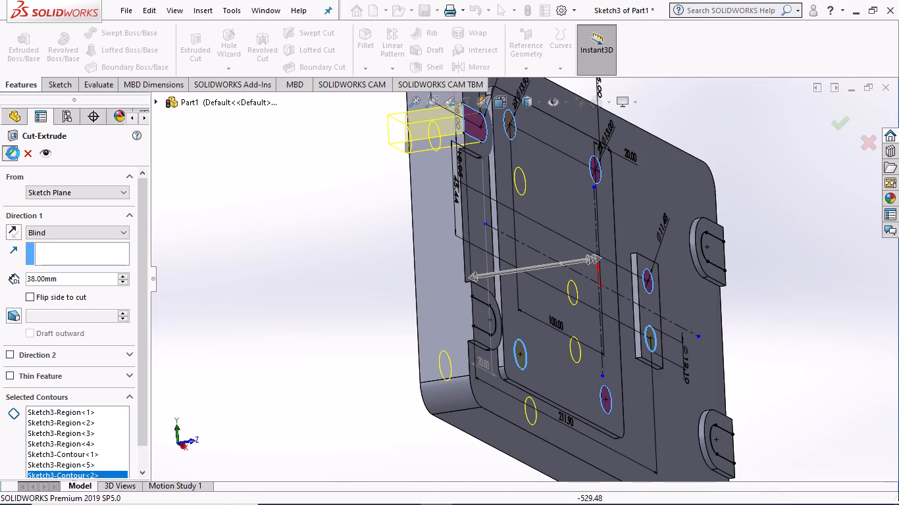
Start a new extruded cut with its sketch on the face of the plate's lower-left edge pad.
middle_click_drag(248, 212, 226, 204)
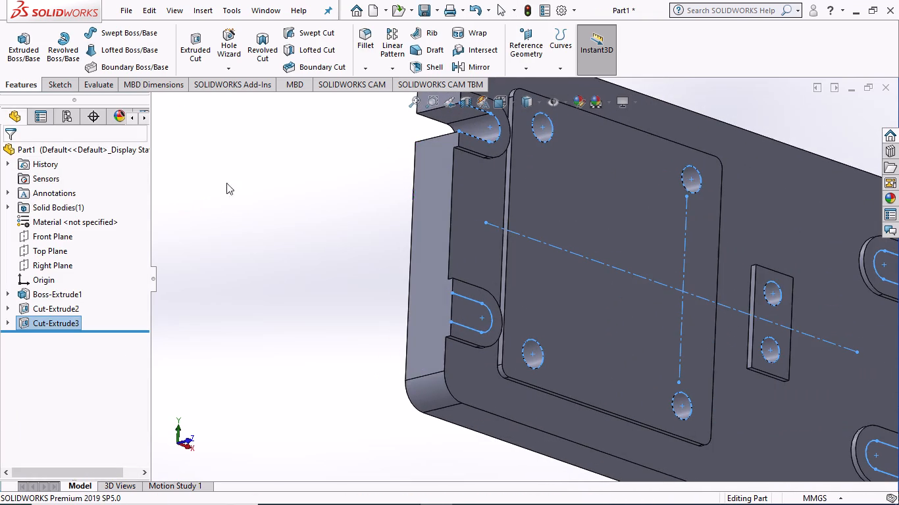
left_click(205, 53)
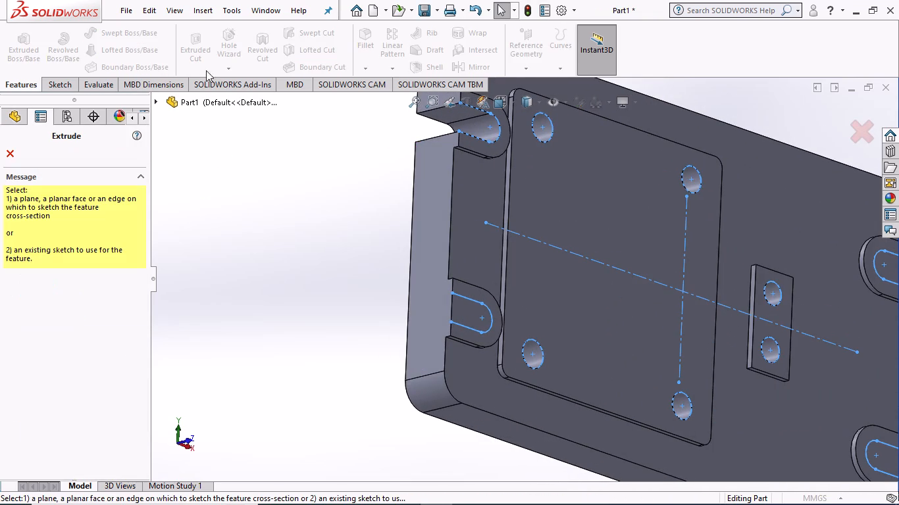
left_click(457, 308)
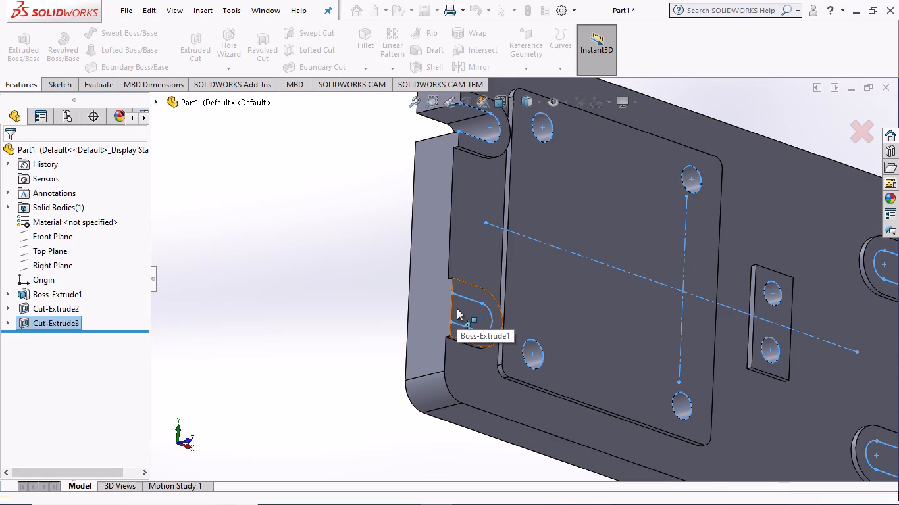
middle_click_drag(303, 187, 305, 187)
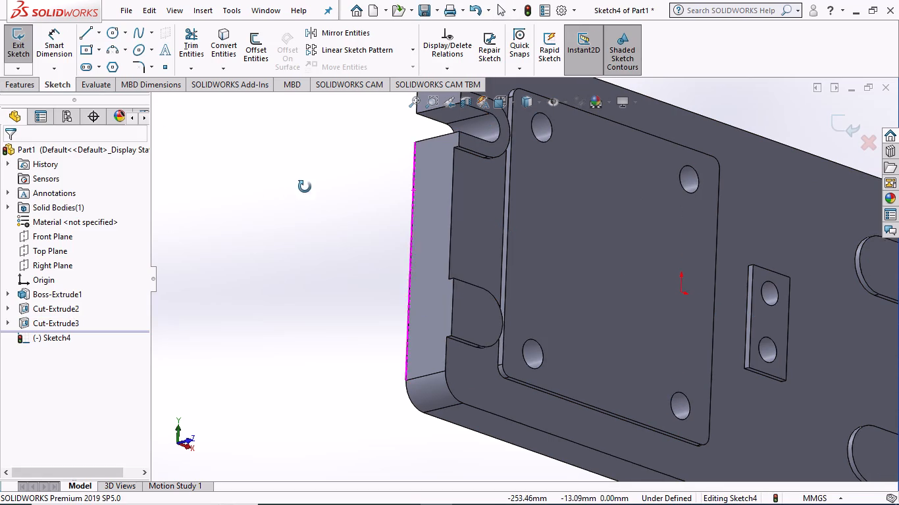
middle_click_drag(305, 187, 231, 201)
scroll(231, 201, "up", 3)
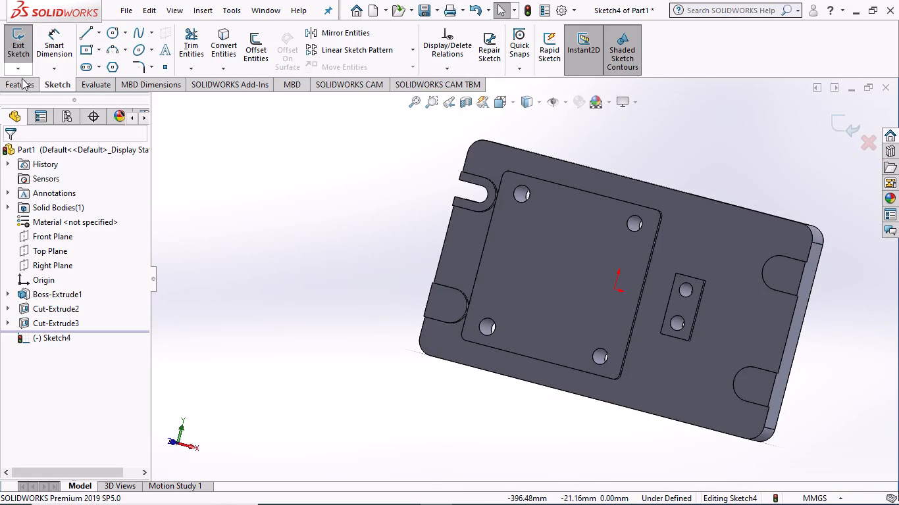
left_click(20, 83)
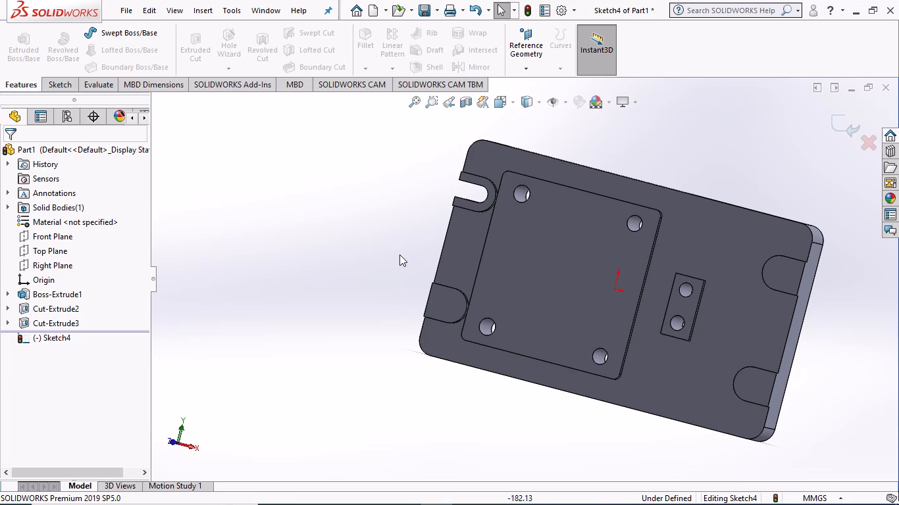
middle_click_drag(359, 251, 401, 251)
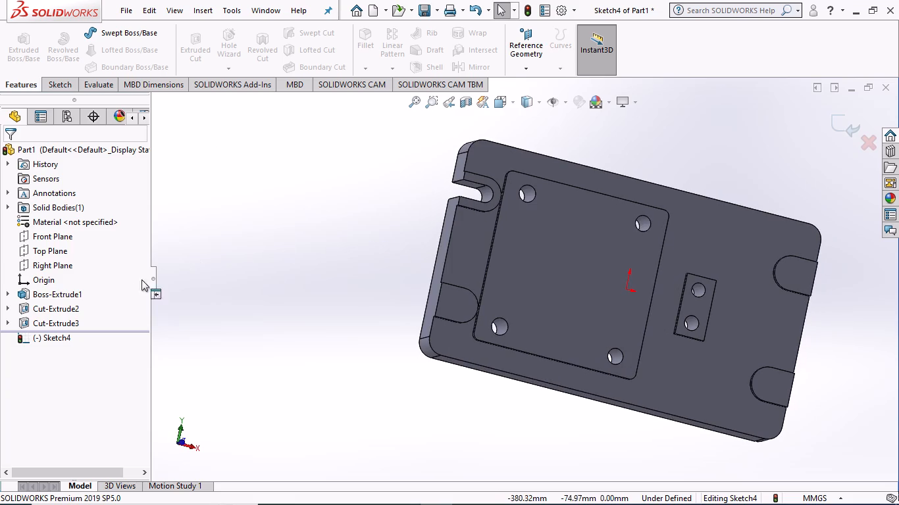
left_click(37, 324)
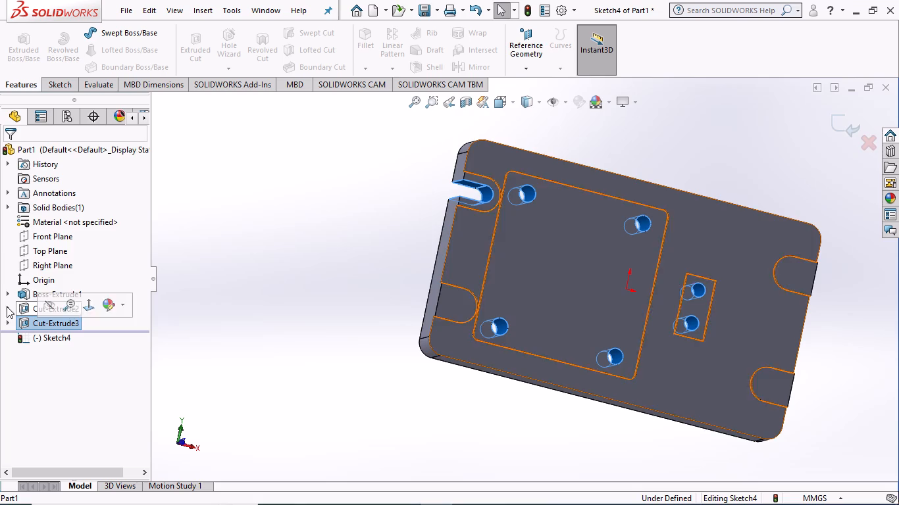
In front view, sketch three connected lines from the plate edge inside the lower-left pad, about 22 mm long and 14 mm apart, leaving the edge side open.
left_click(54, 86)
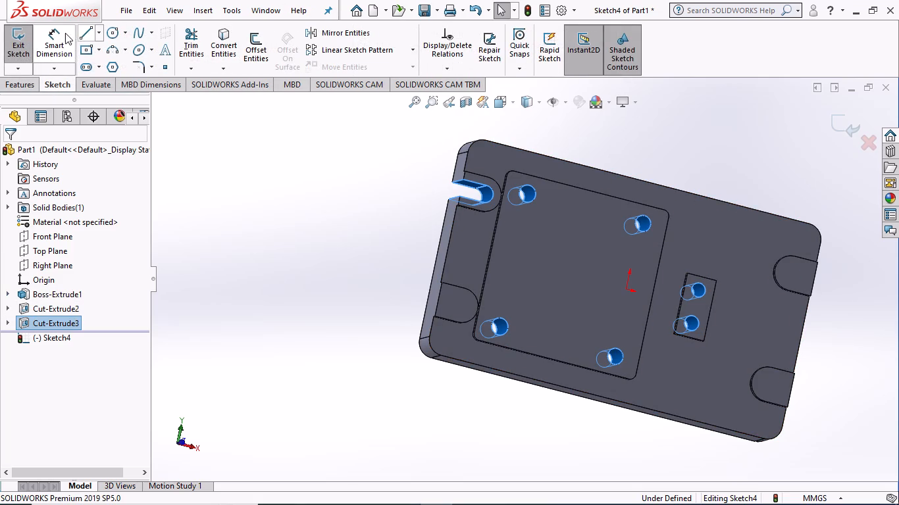
left_click(512, 98)
left_click(517, 156)
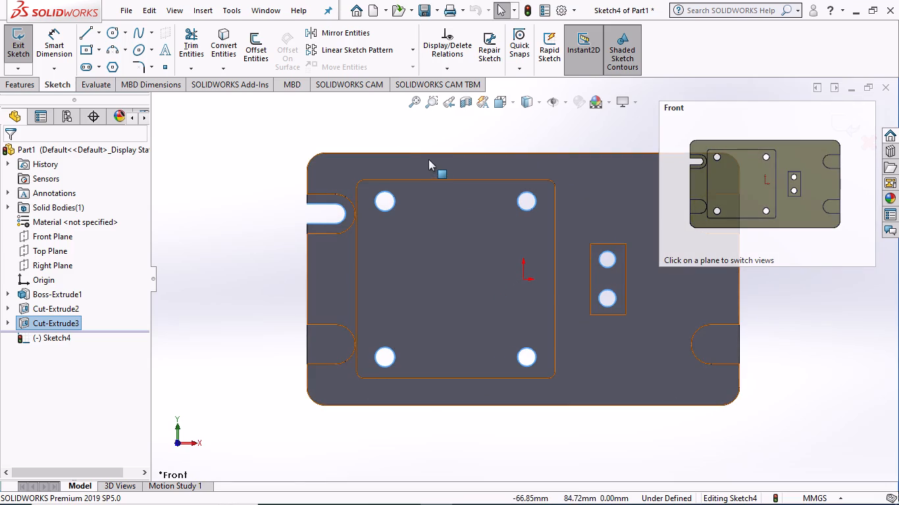
left_click(82, 29)
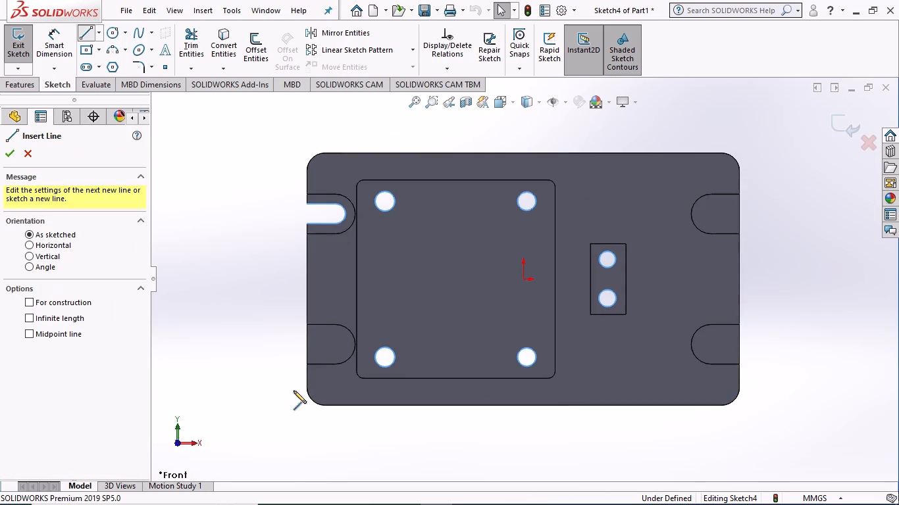
left_click(305, 335)
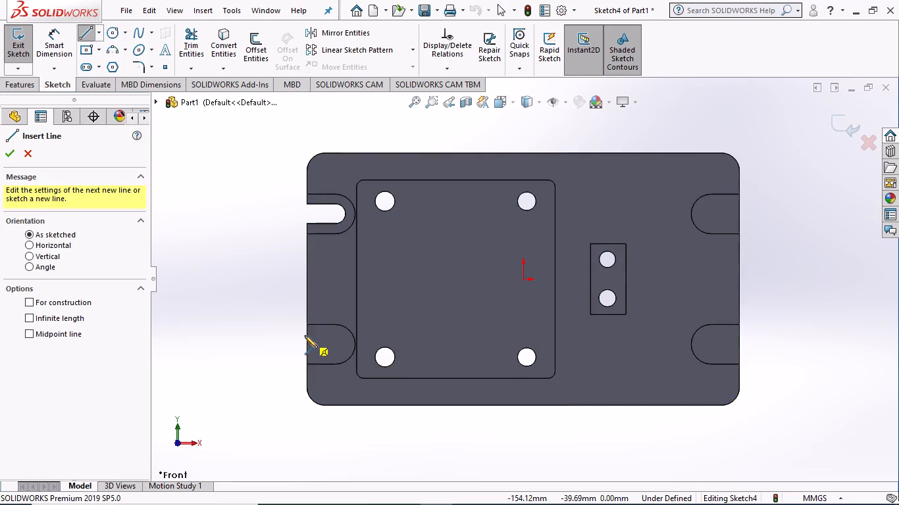
left_click(338, 337)
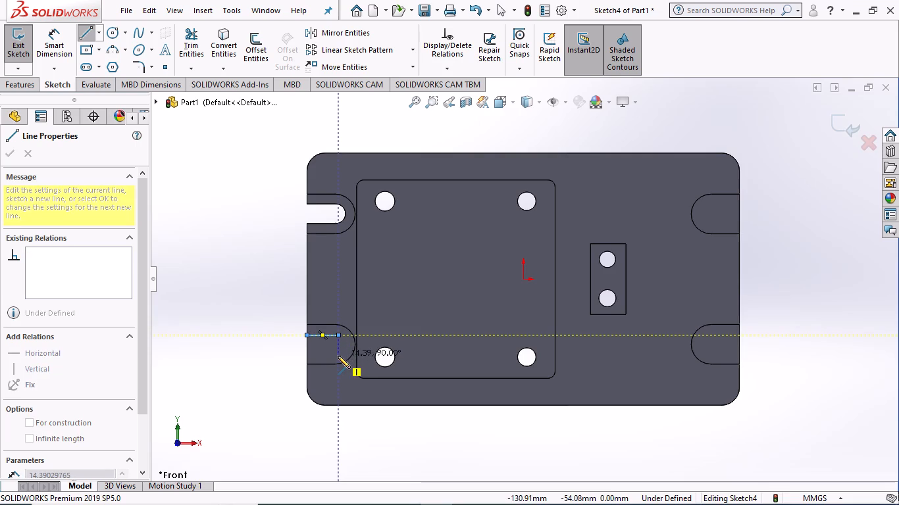
left_click(338, 356)
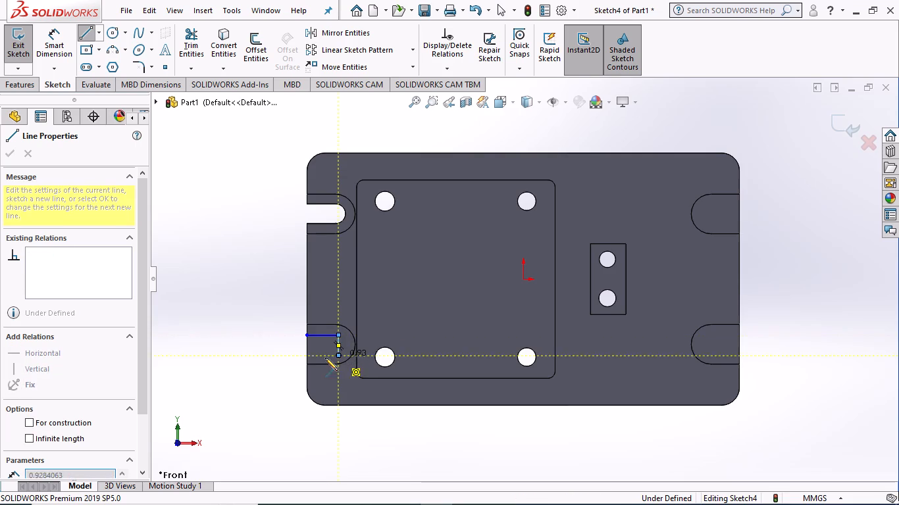
left_click(305, 354)
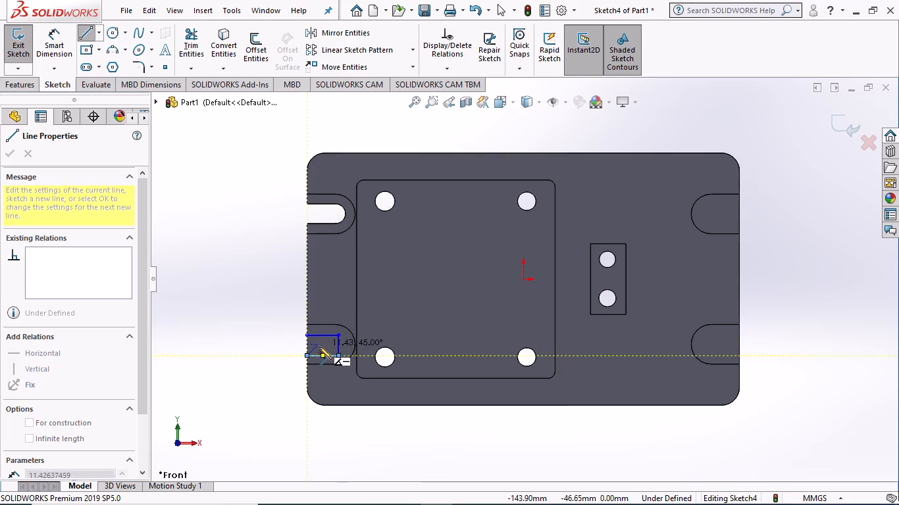
key("Escape")
key("Escape")
key("Escape")
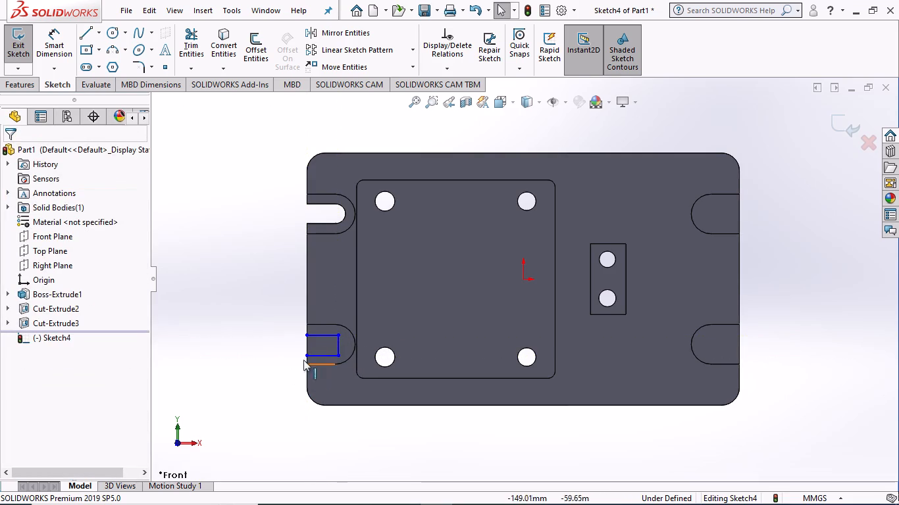
Add a three-point arc of about 7 mm radius bulging inward from the slot's inner vertical line, tangent to both horizontal lines.
left_click(118, 51)
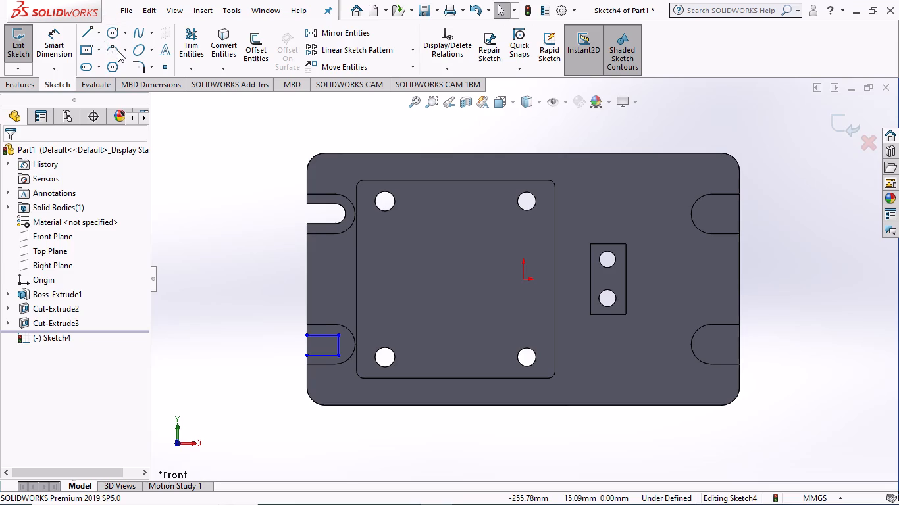
left_click(338, 336)
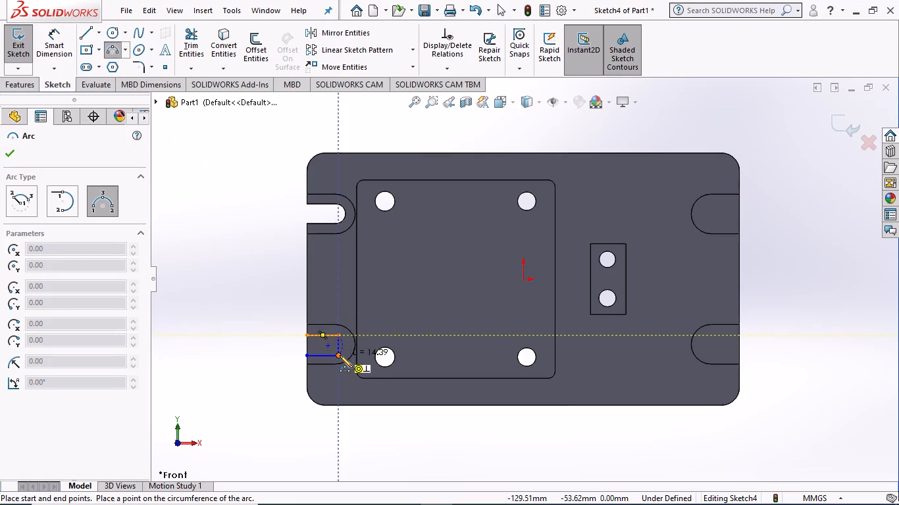
left_click(340, 355)
left_click(348, 352)
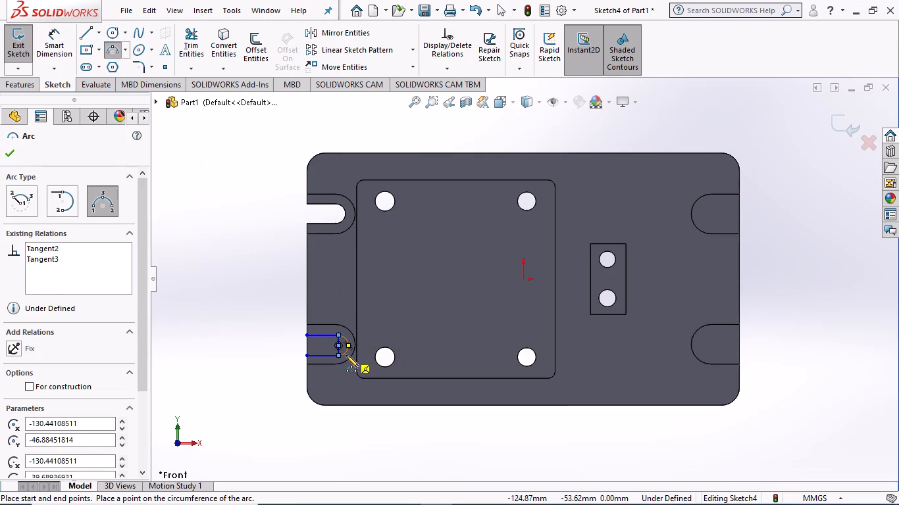
key("Escape")
key("Escape")
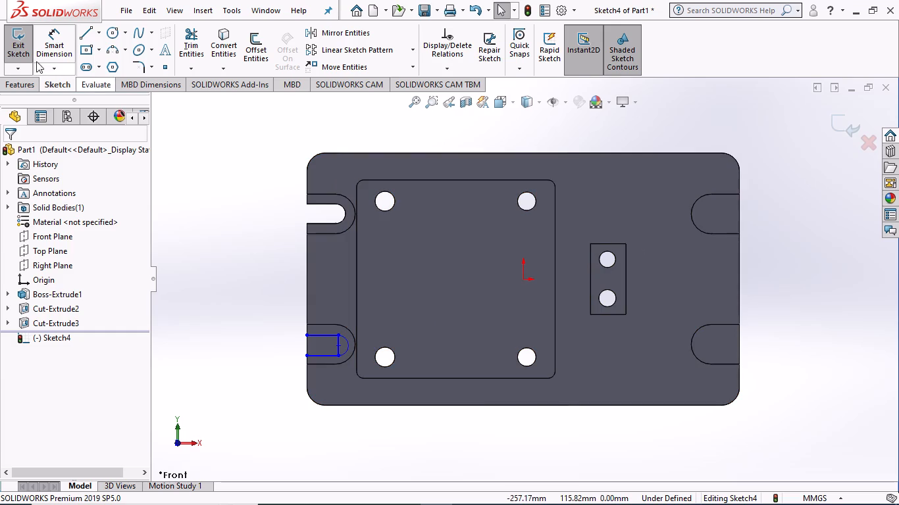
Draw a vertical centerline about 67 mm long through the sketch origin.
left_click(98, 33)
left_click(111, 63)
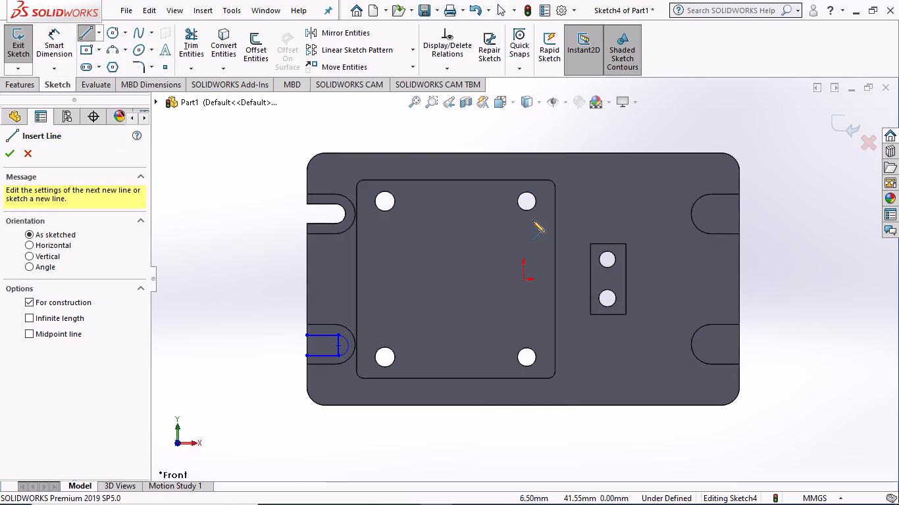
left_click(525, 222)
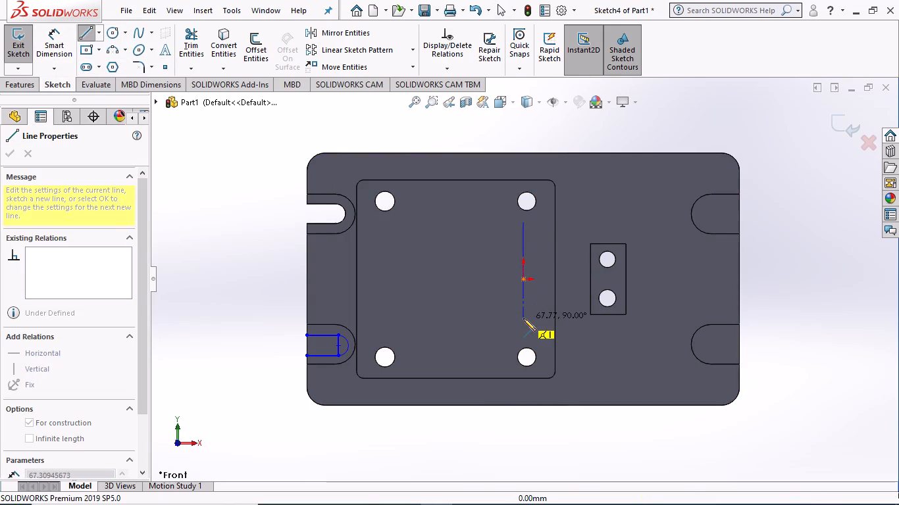
left_click(523, 318)
key("Escape")
key("Escape")
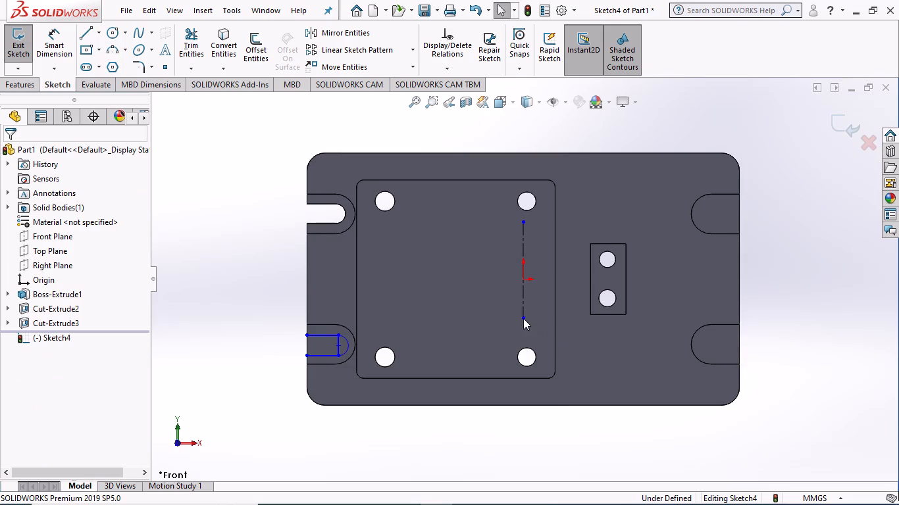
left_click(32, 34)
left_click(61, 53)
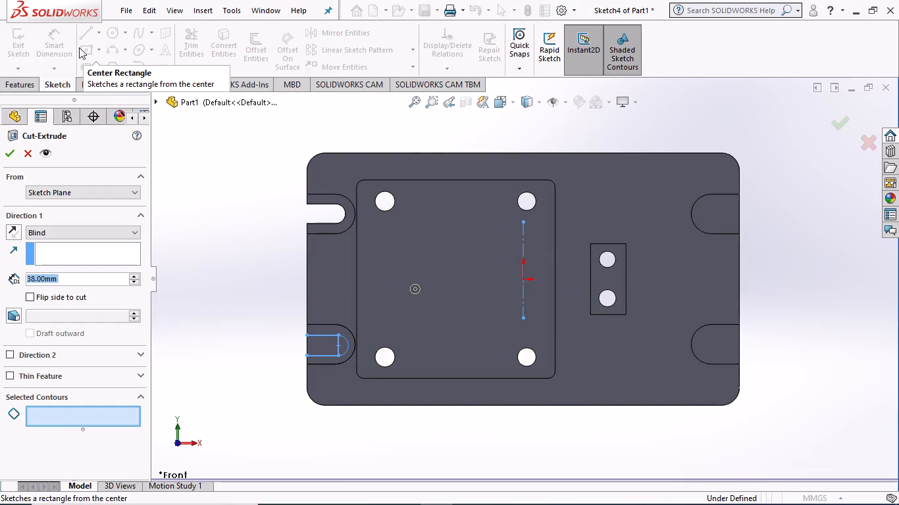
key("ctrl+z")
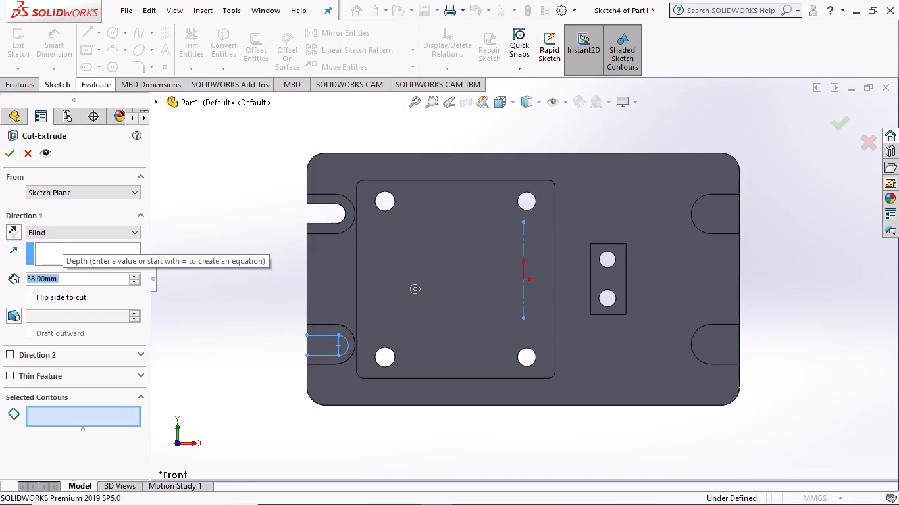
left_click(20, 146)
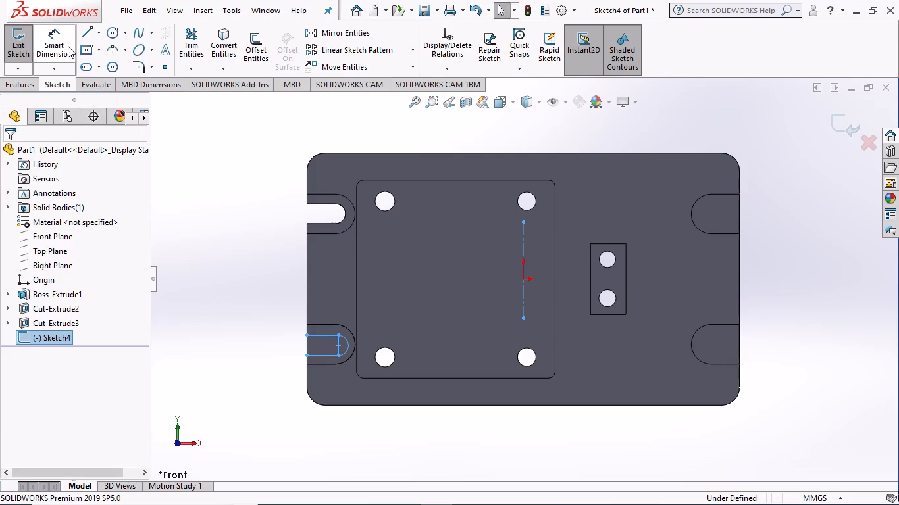
Dimension the slot's upper horizontal line at 20 mm.
left_click(68, 47)
left_click(318, 331)
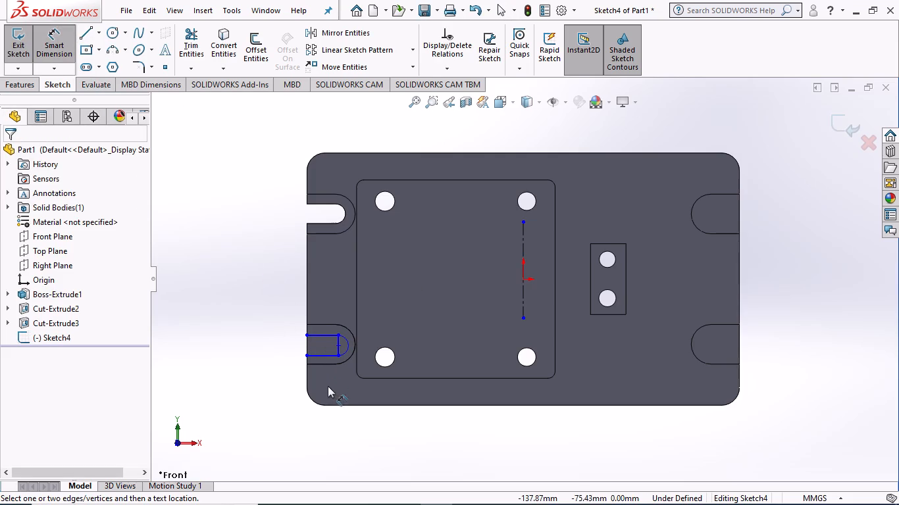
left_click(323, 334)
left_click(324, 398)
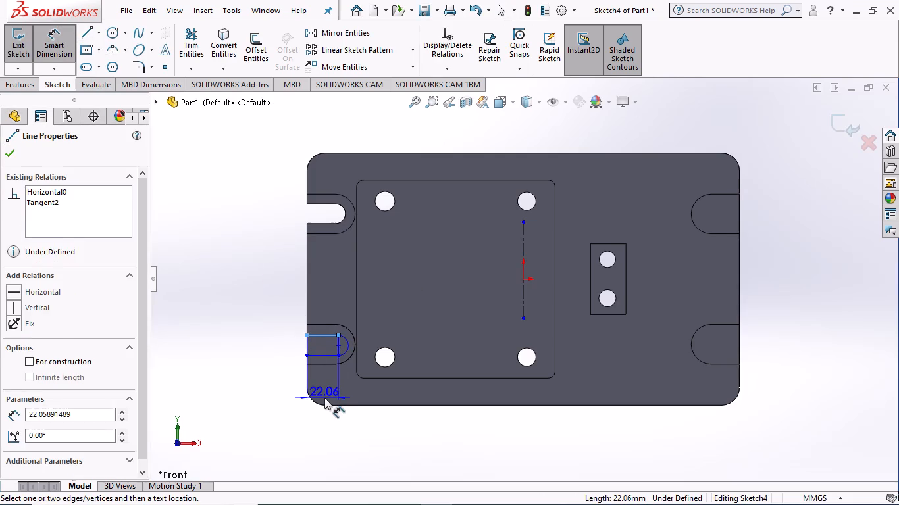
key("2")
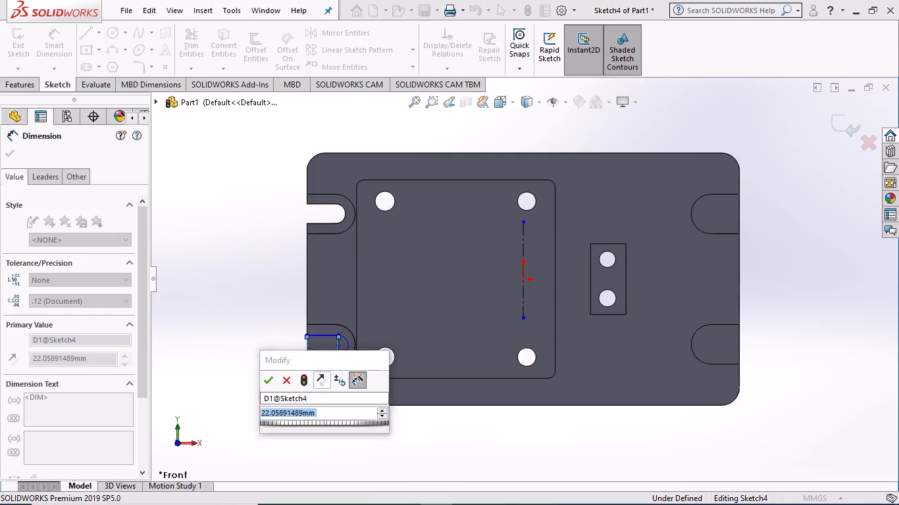
key("0")
key("Return")
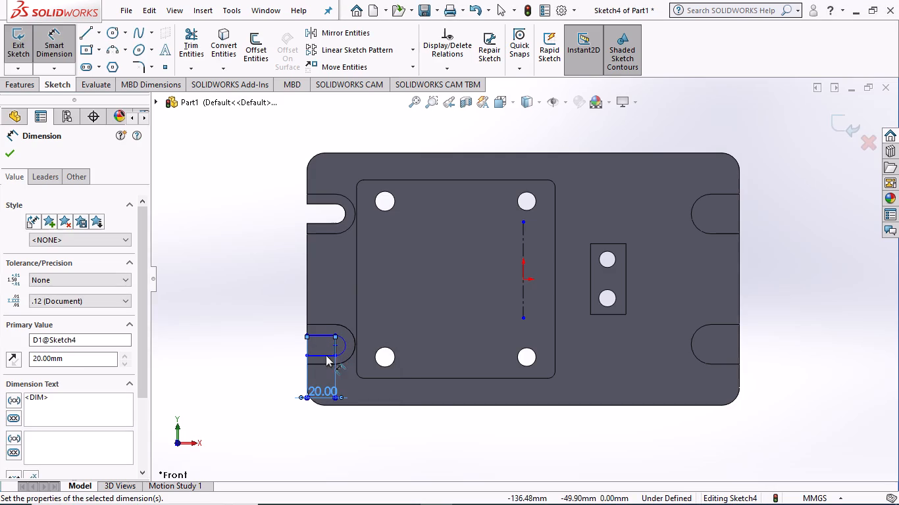
left_click(245, 355)
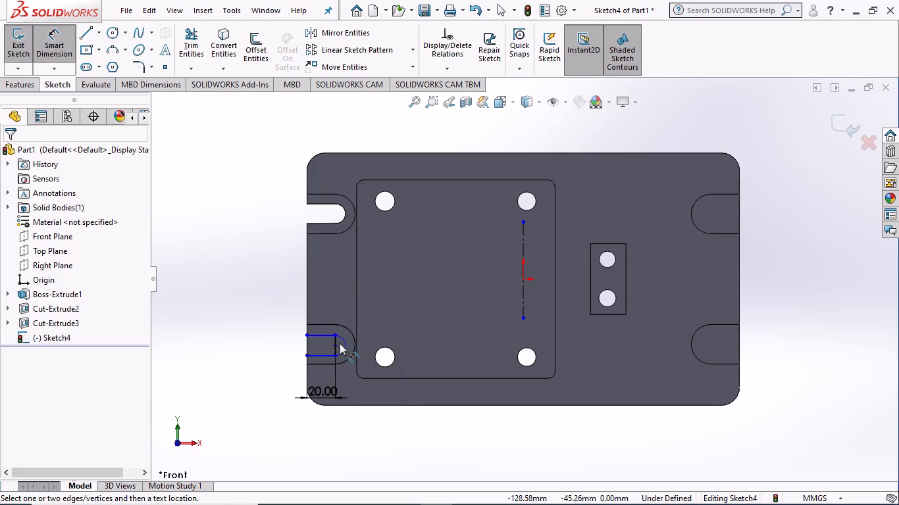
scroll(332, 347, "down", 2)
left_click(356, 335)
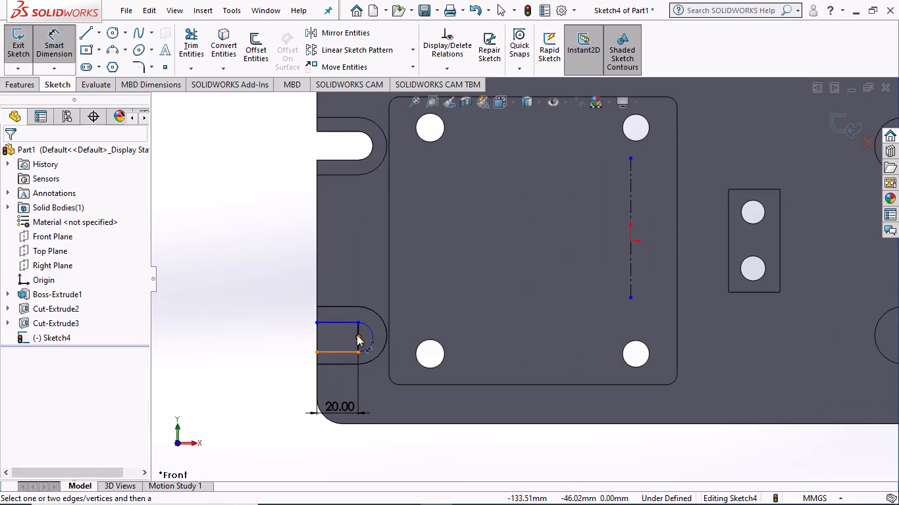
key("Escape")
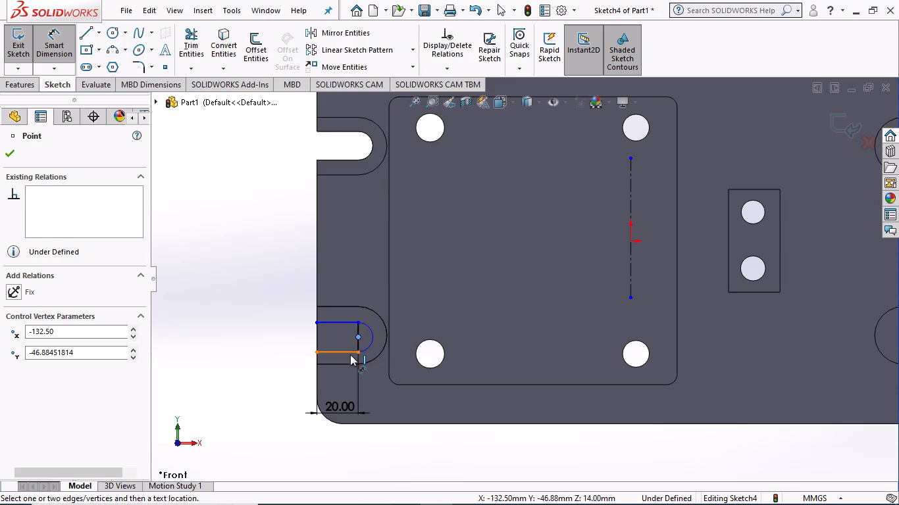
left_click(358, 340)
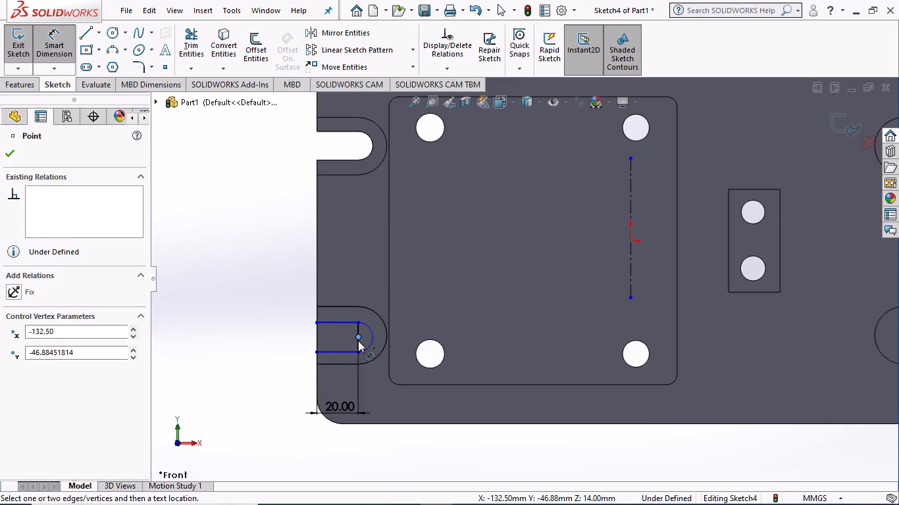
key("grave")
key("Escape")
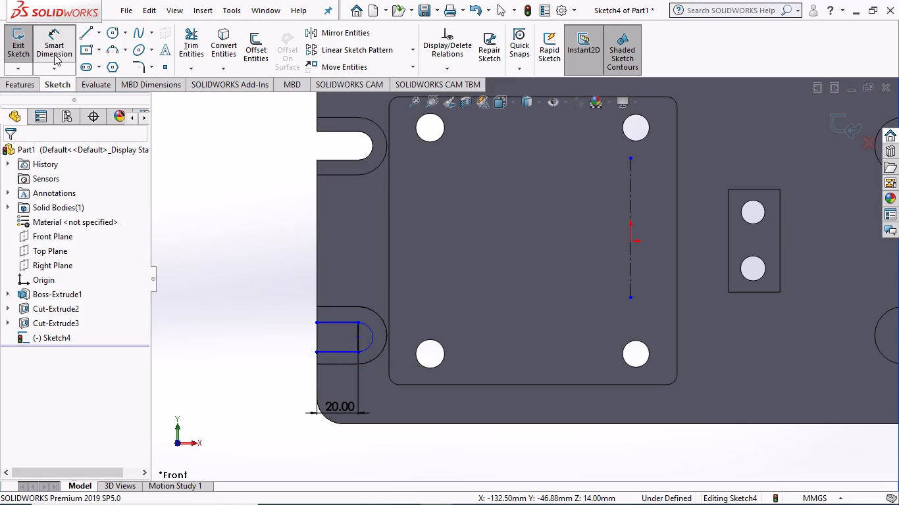
Delete the vertical line between the slot's straight sides and its end arc.
left_click(54, 54)
left_click(355, 329)
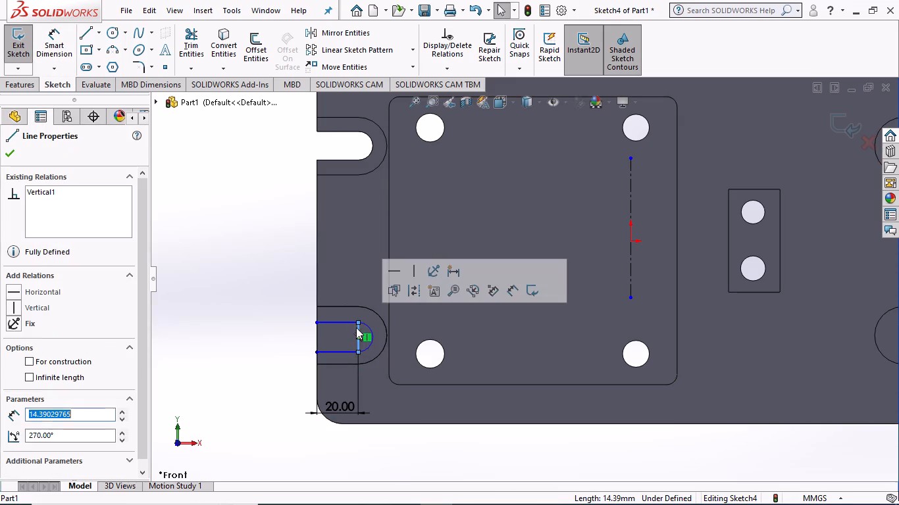
key("Delete")
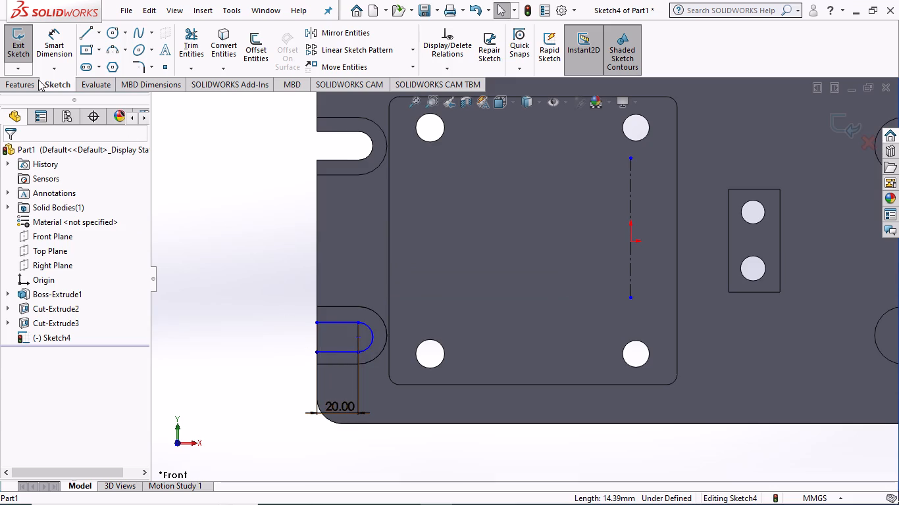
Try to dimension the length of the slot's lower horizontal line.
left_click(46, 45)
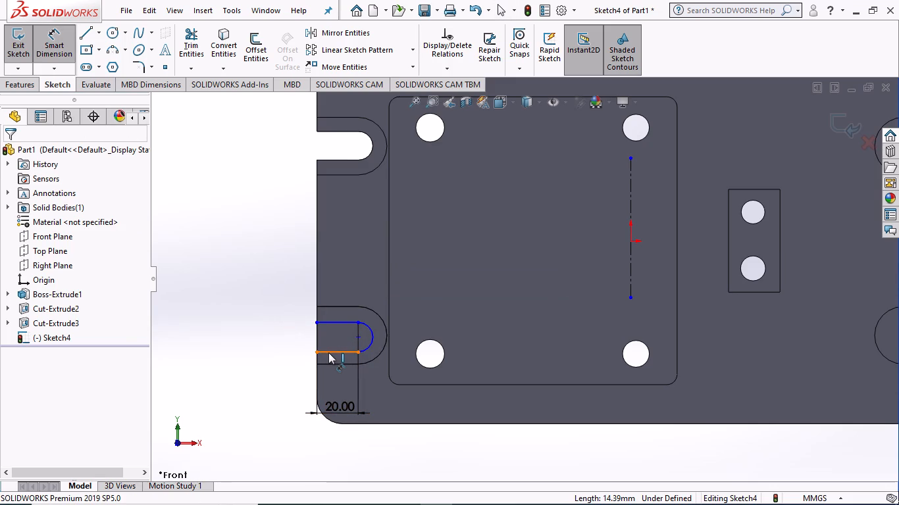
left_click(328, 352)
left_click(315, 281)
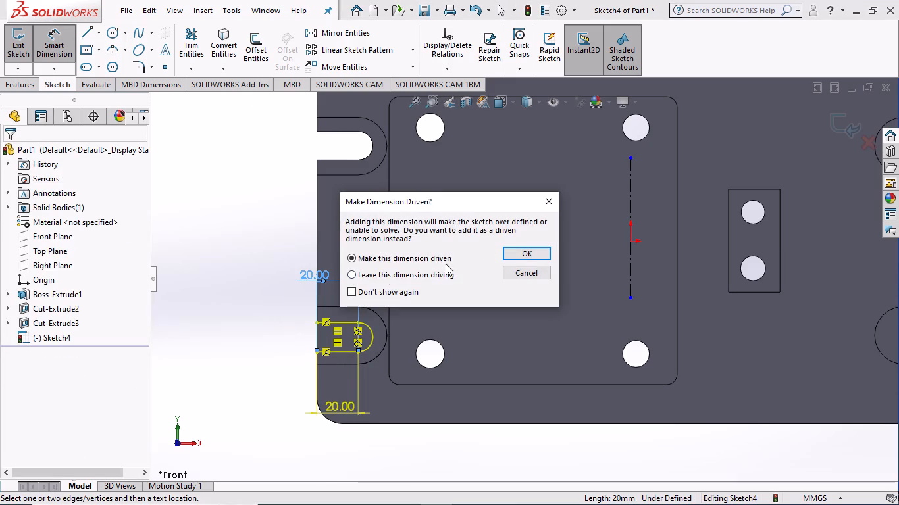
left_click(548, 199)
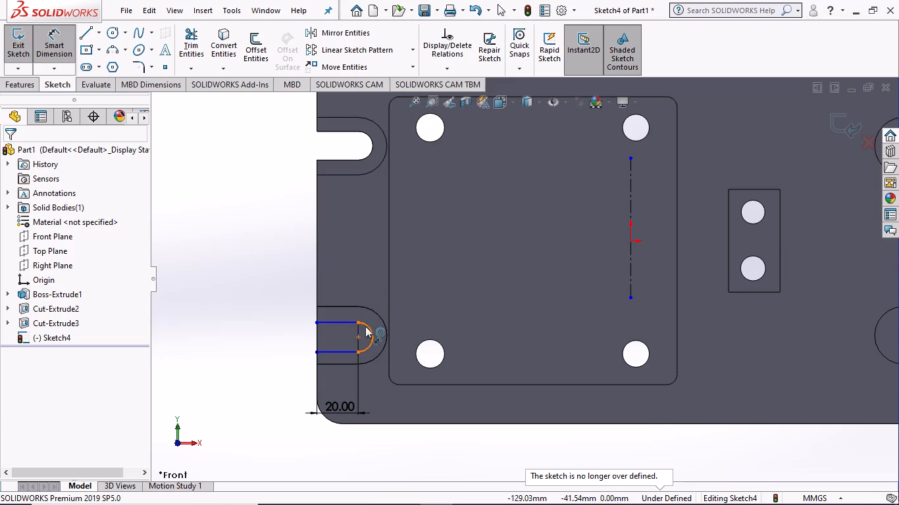
Dimension the slot arc's radius and its centre's vertical distance from the plate's rounded lower-left corner, keeping both values as drawn.
left_click(365, 326)
left_click(413, 295)
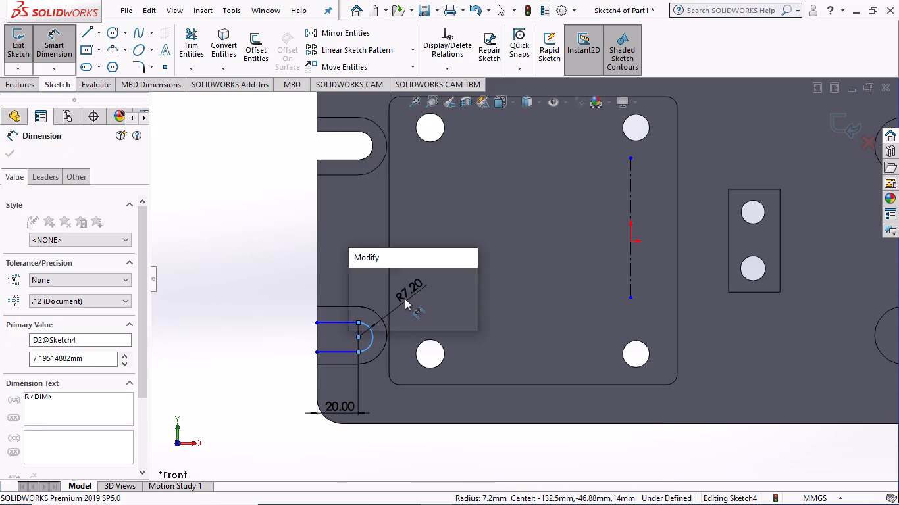
left_click(357, 276)
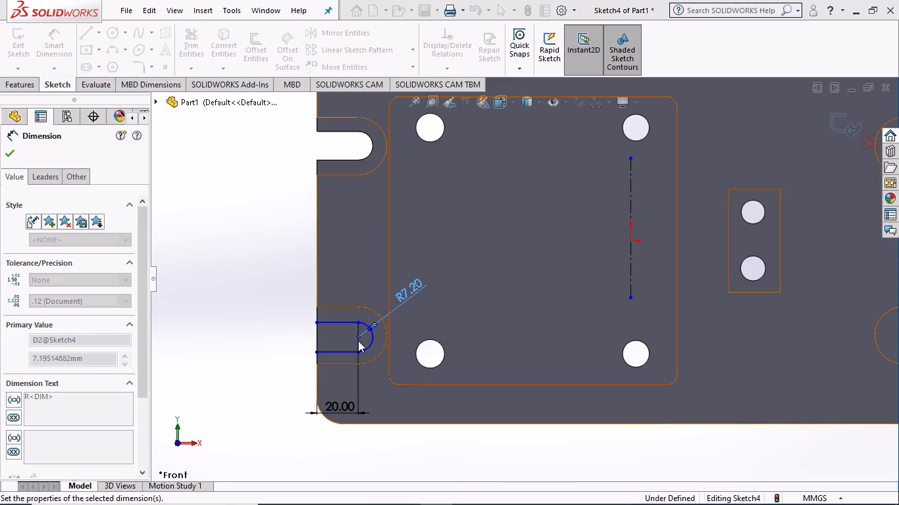
left_click(356, 337)
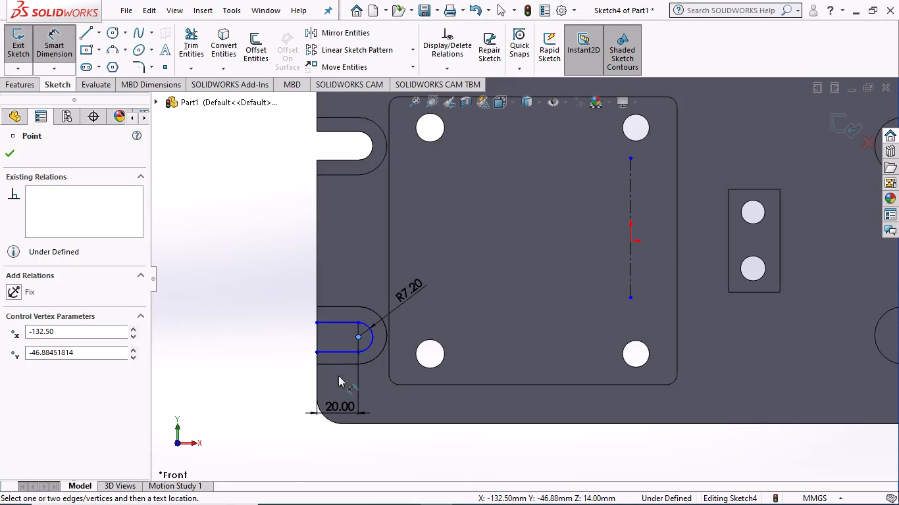
left_click(339, 422)
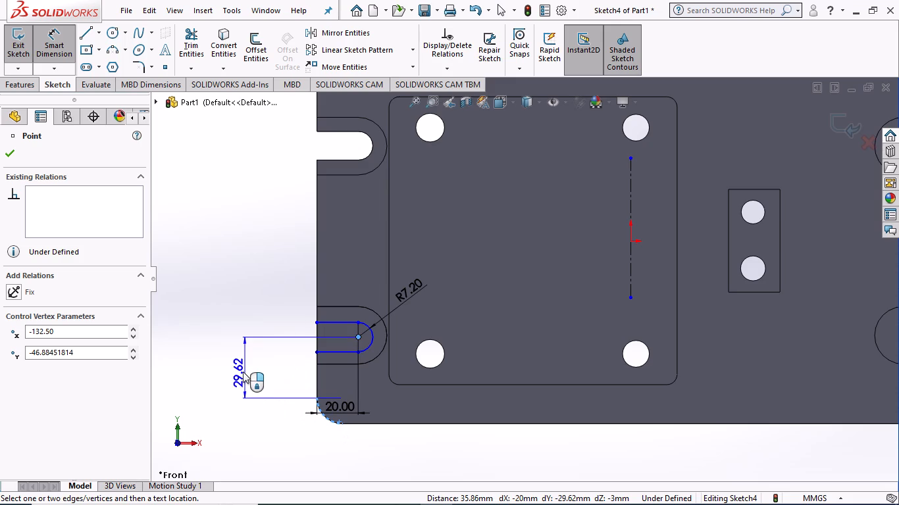
left_click(243, 372)
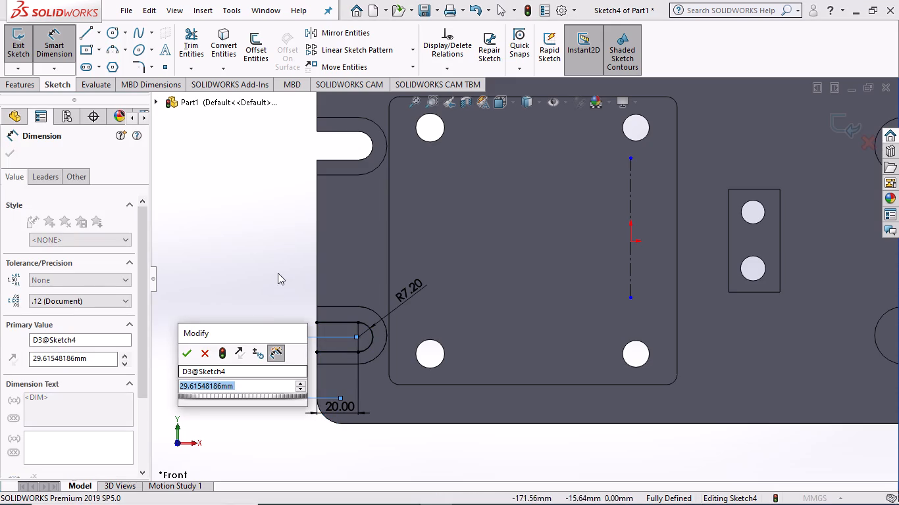
left_click(278, 273)
left_click(190, 353)
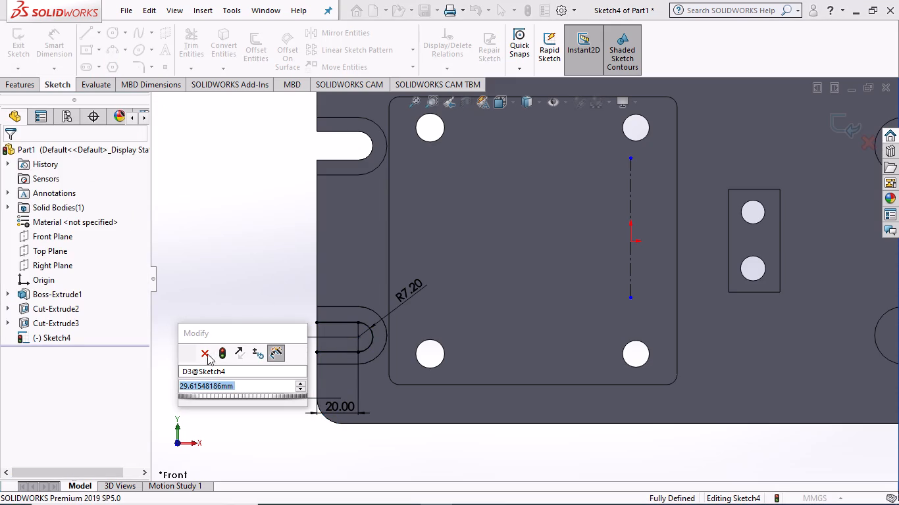
scroll(679, 381, "up", 3)
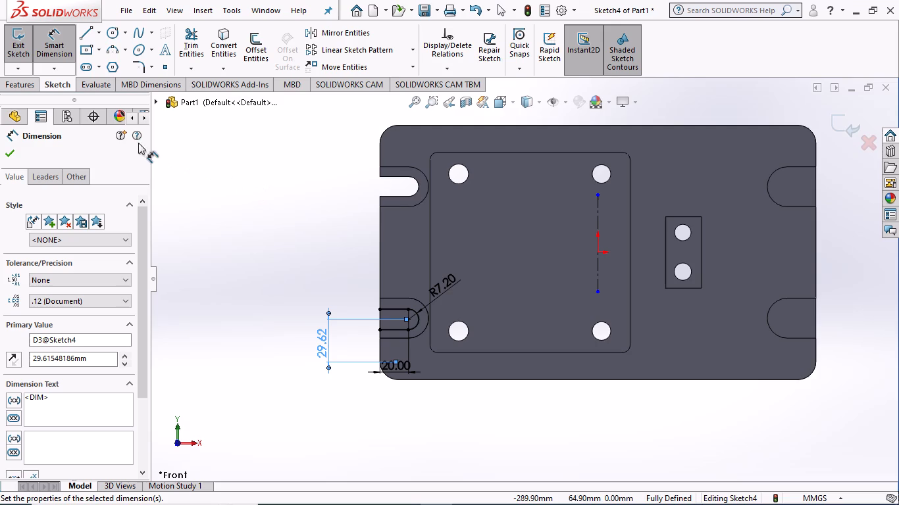
left_click(7, 153)
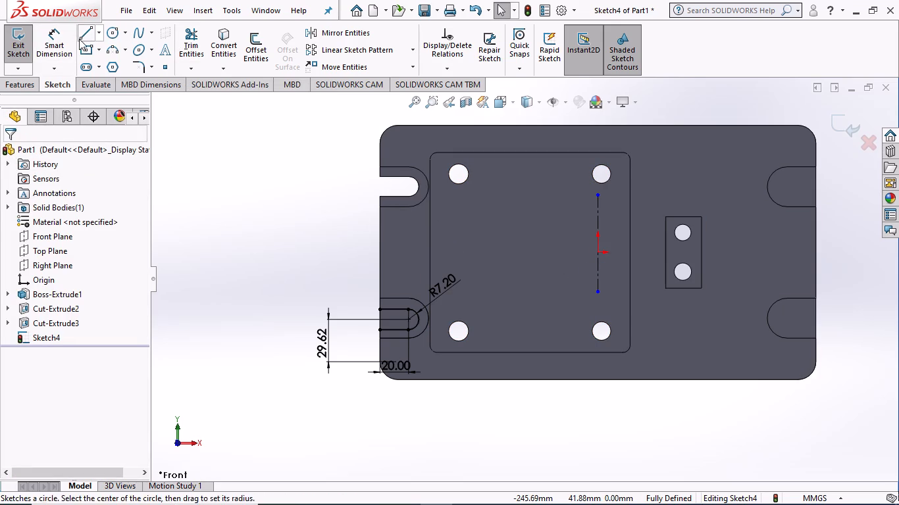
Sketch a horizontal centerline about 125 mm long through the origin, crossing the vertical centerline.
left_click(99, 34)
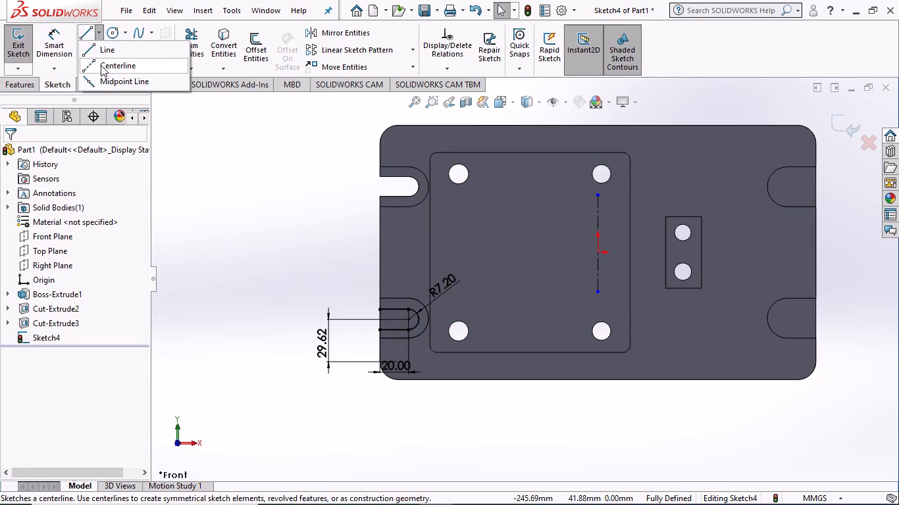
left_click(101, 65)
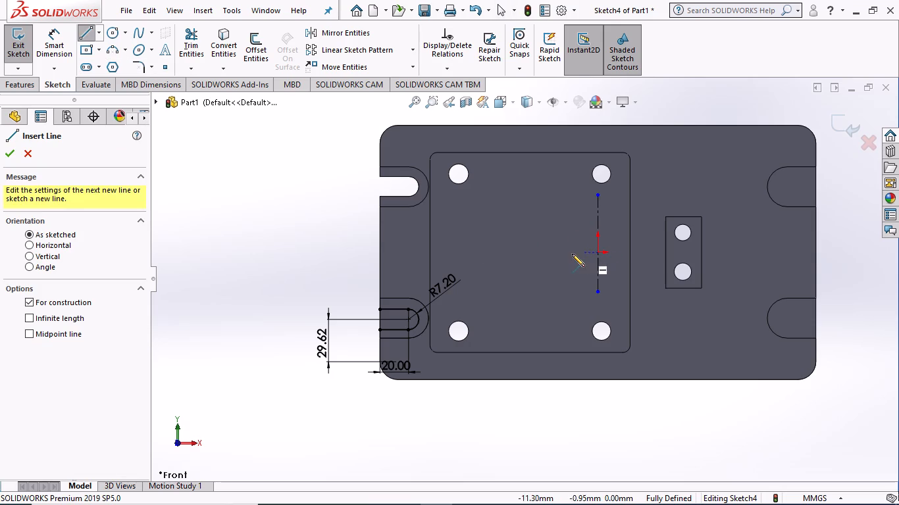
left_click(555, 252)
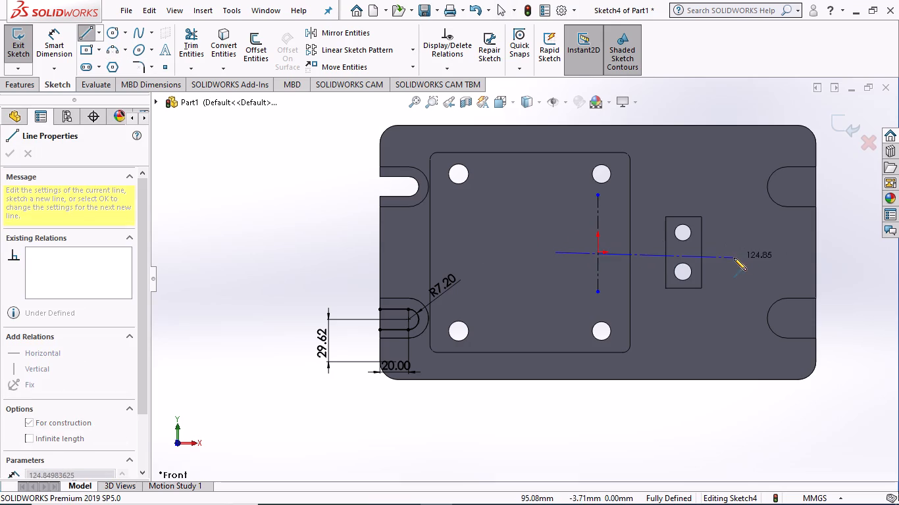
left_click(738, 254)
key("Escape")
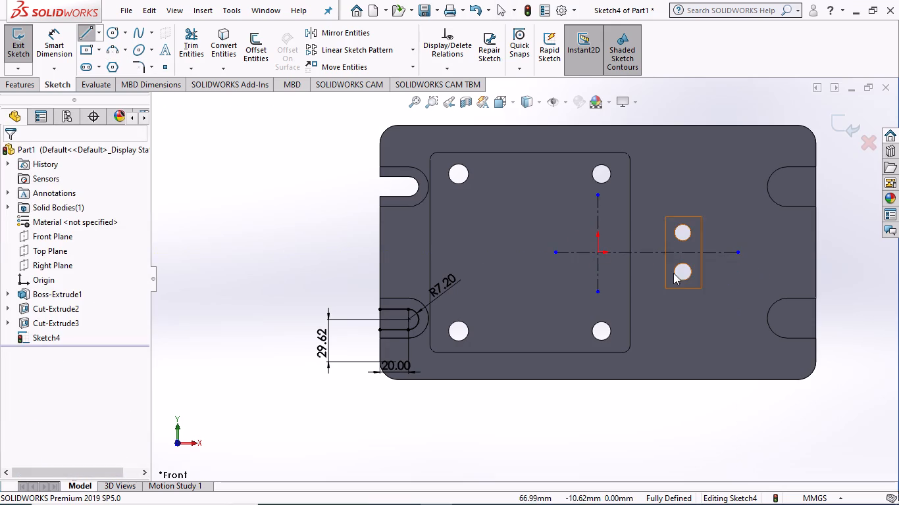
Mirror the lower-left slot's two lines and arc about the vertical centerline onto the lower-right pad.
left_click(330, 28)
left_click(396, 309)
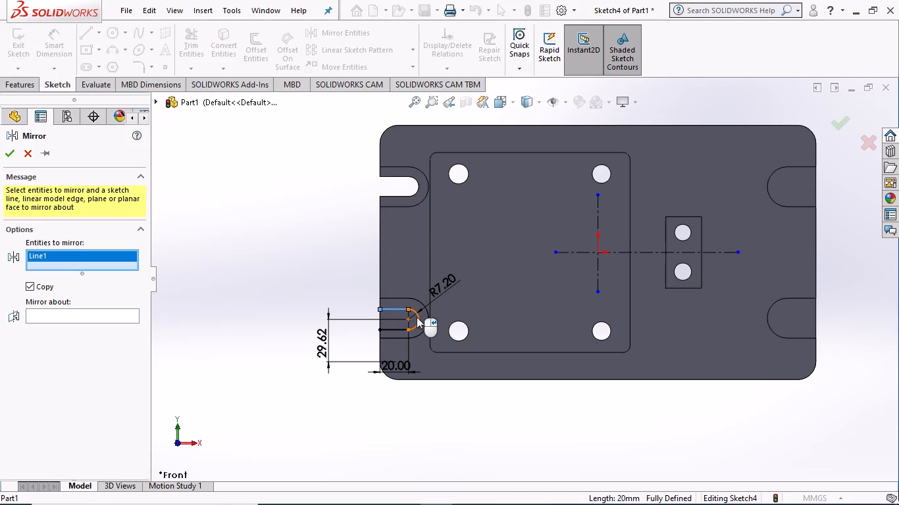
left_click(417, 317)
left_click(396, 327)
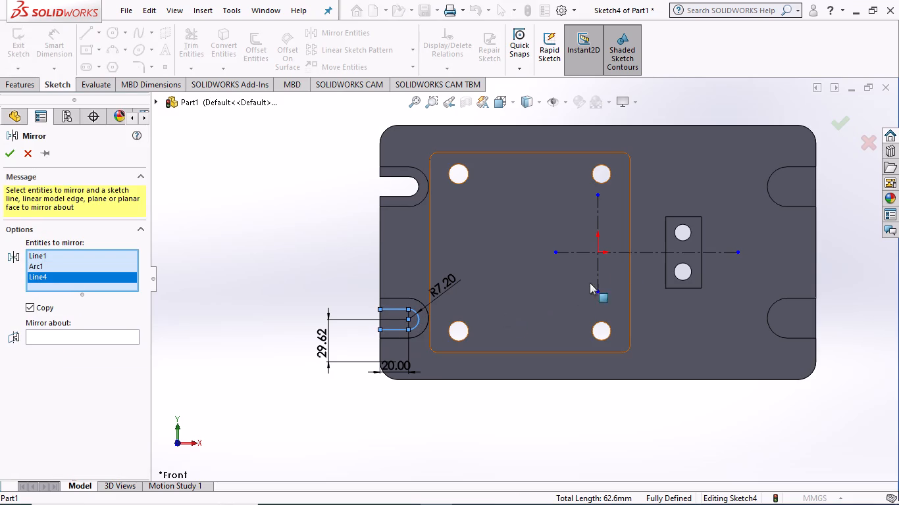
left_click(95, 337)
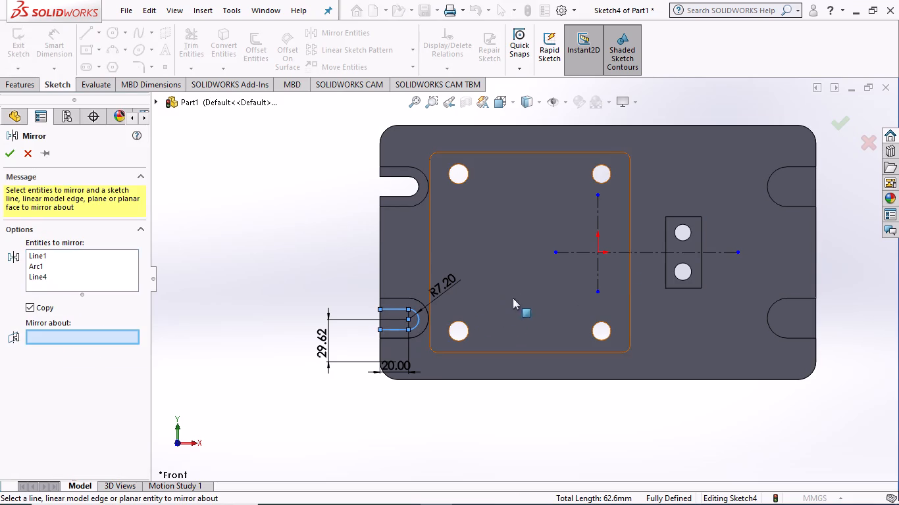
left_click(599, 272)
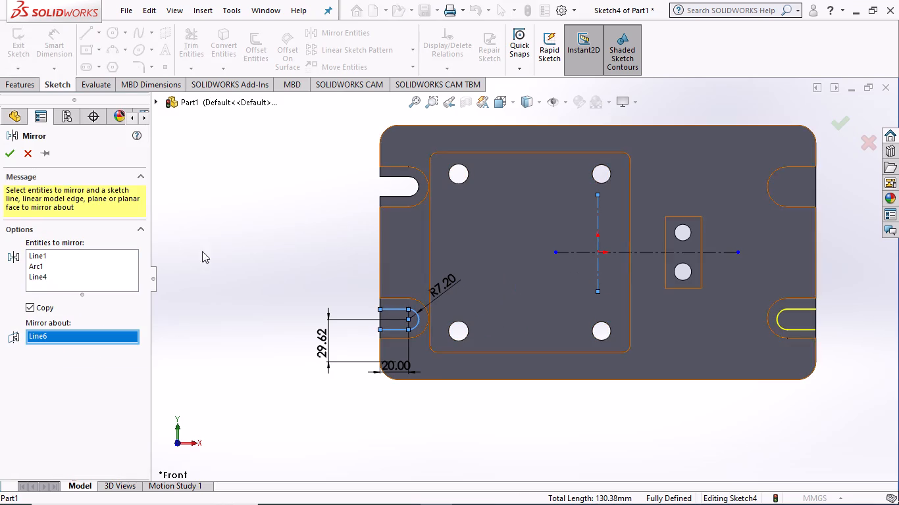
left_click(9, 149)
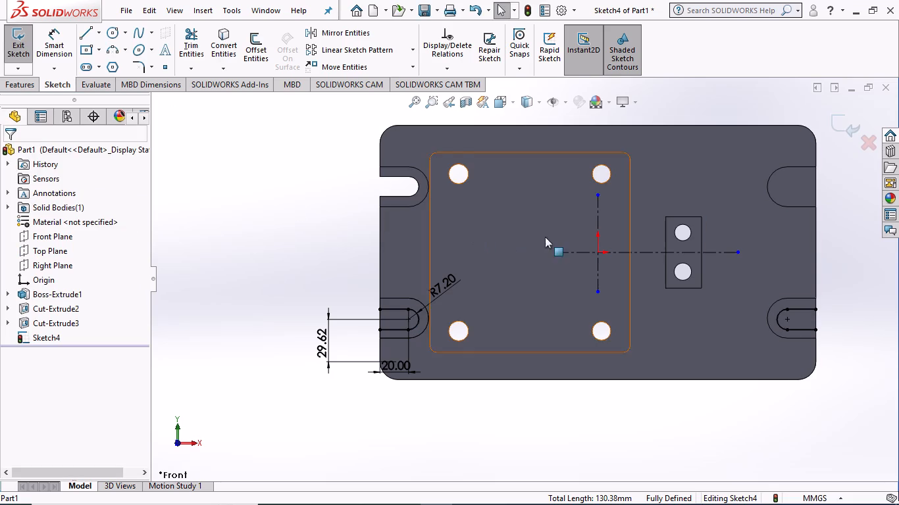
Mirror the lower-right slot's two lines and arc about the horizontal centerline onto the upper-right pad.
left_click(326, 30)
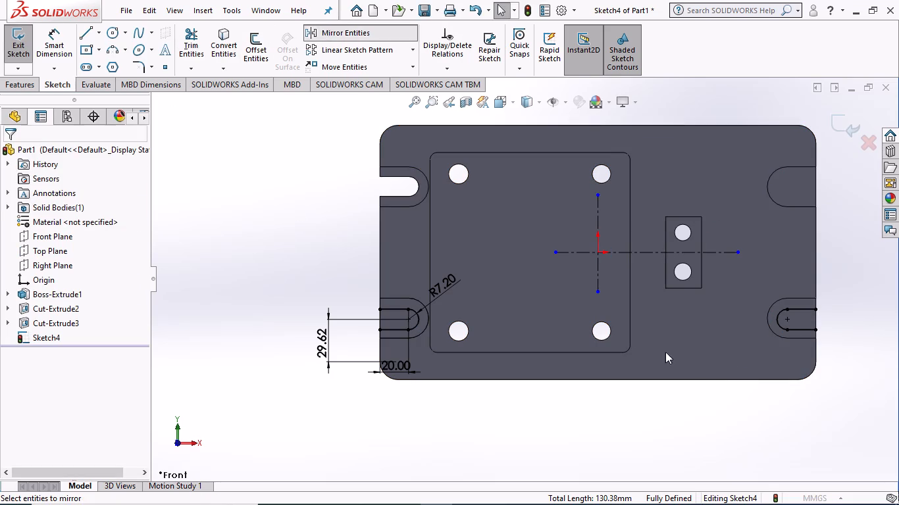
left_click(789, 325)
left_click(793, 329)
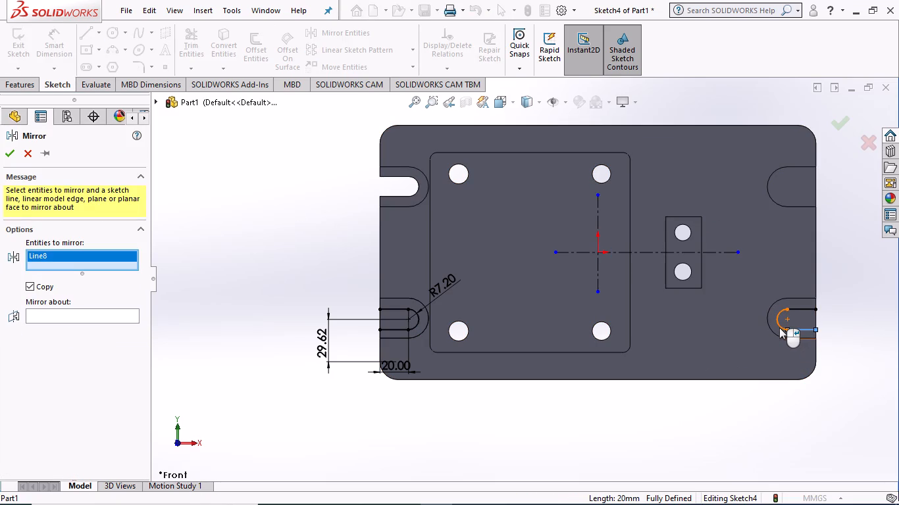
left_click(778, 325)
left_click(799, 309)
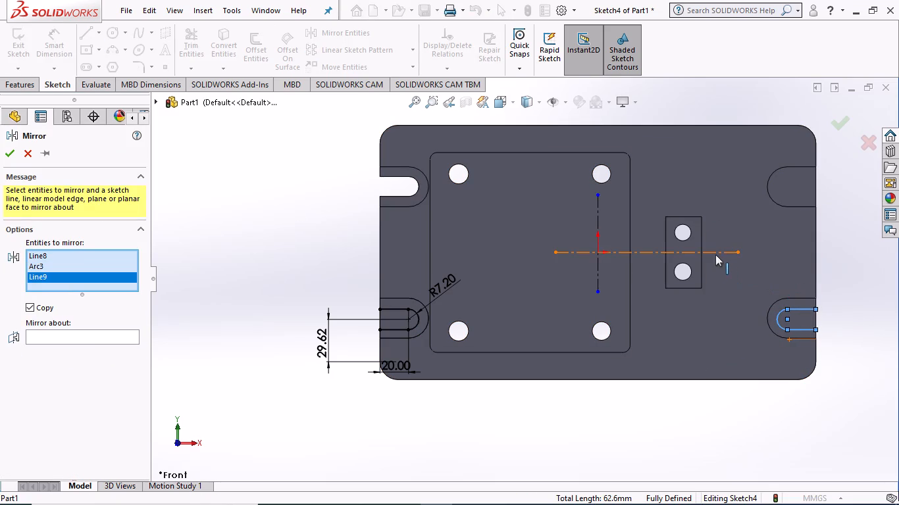
left_click(59, 331)
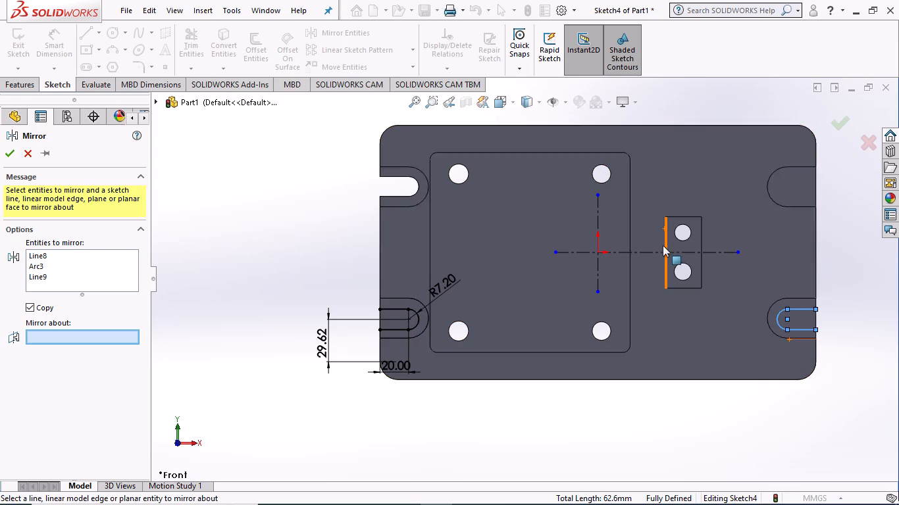
left_click(642, 251)
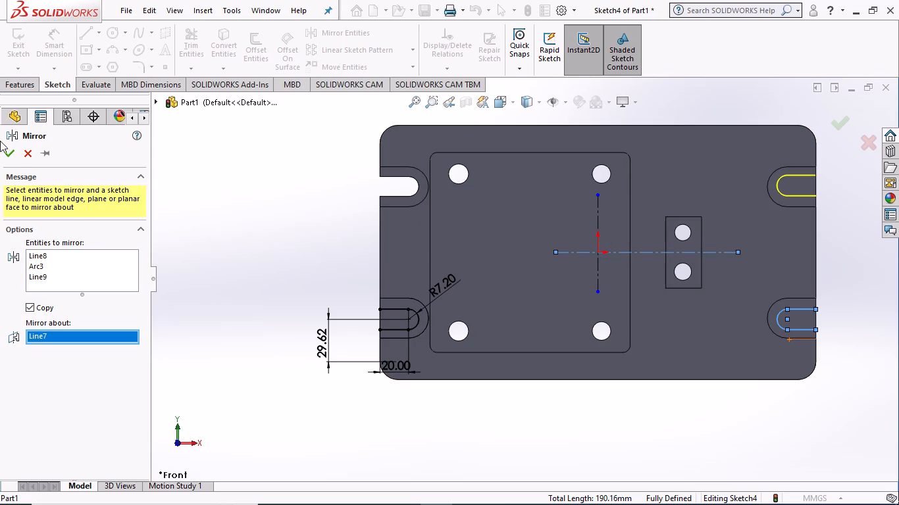
left_click(7, 153)
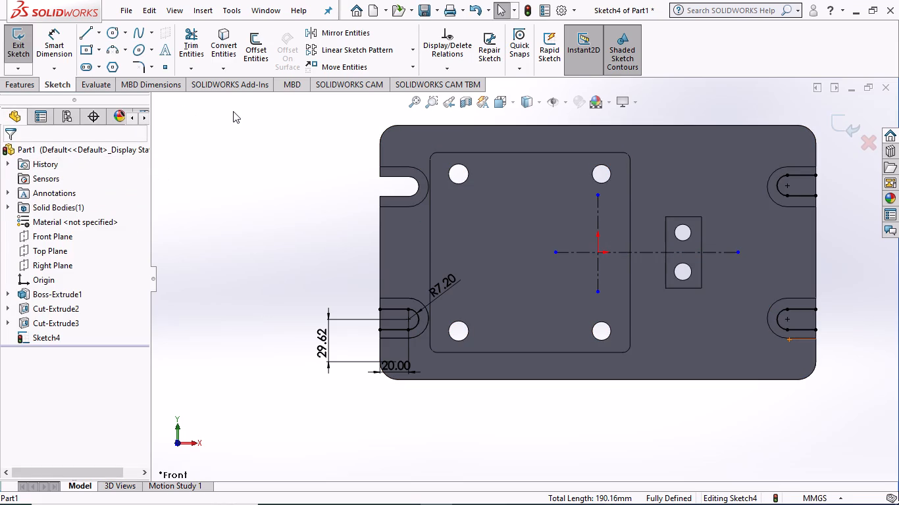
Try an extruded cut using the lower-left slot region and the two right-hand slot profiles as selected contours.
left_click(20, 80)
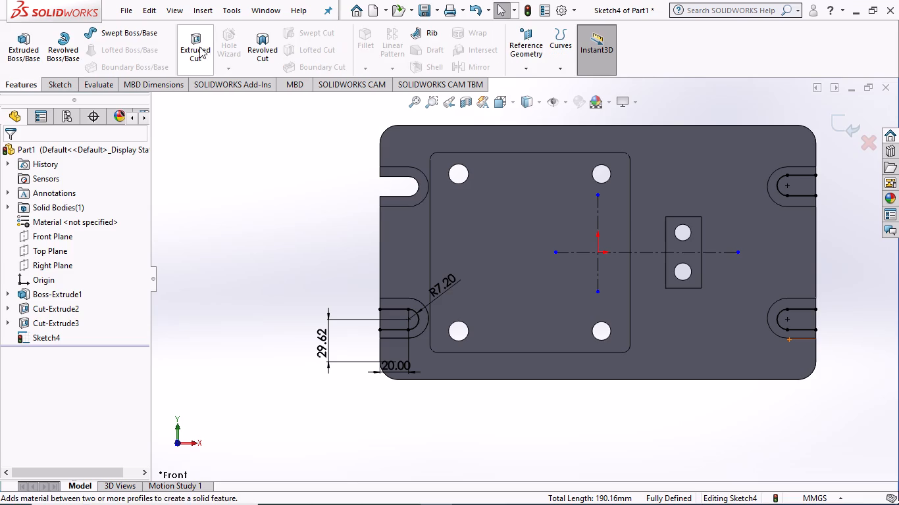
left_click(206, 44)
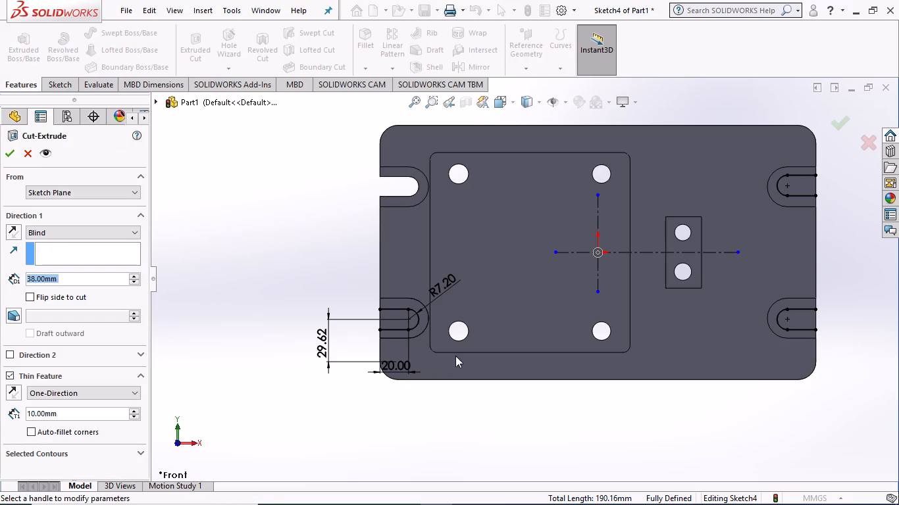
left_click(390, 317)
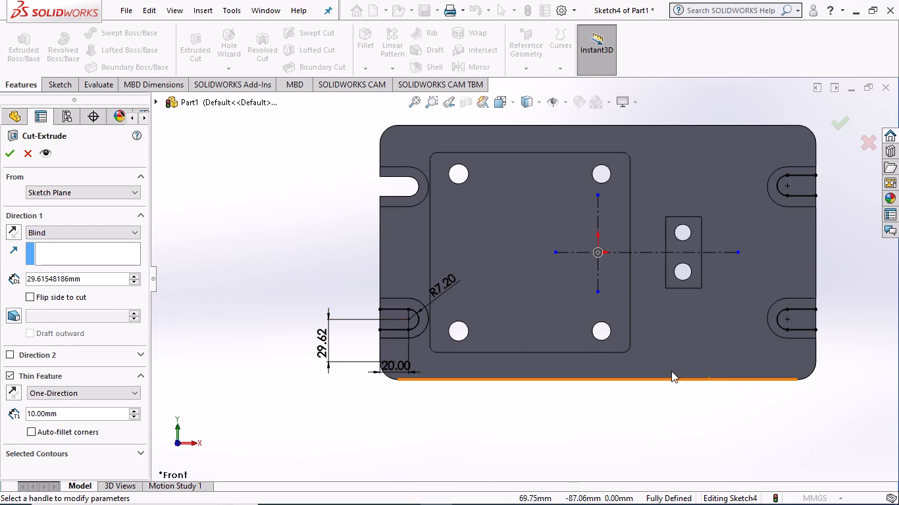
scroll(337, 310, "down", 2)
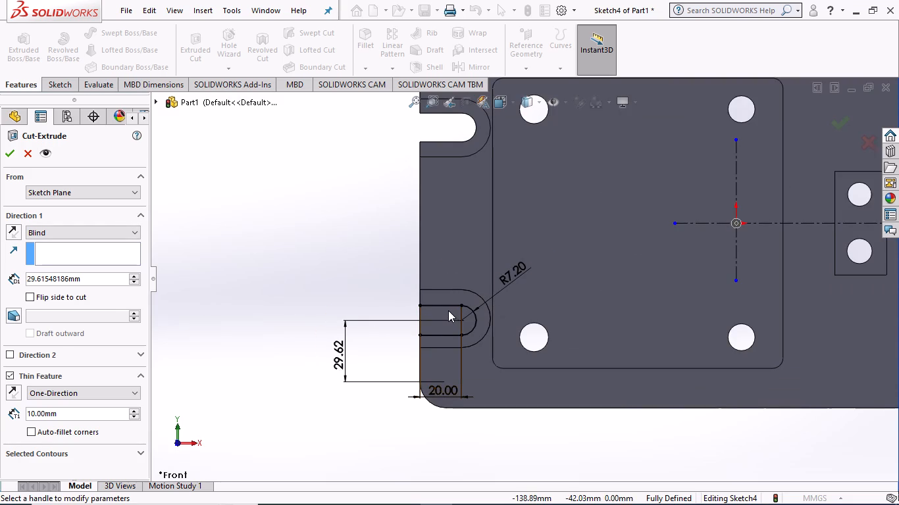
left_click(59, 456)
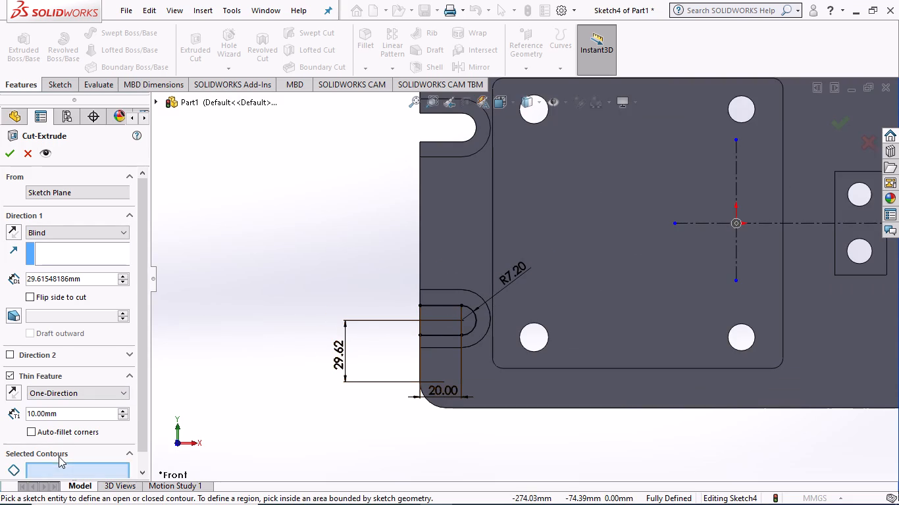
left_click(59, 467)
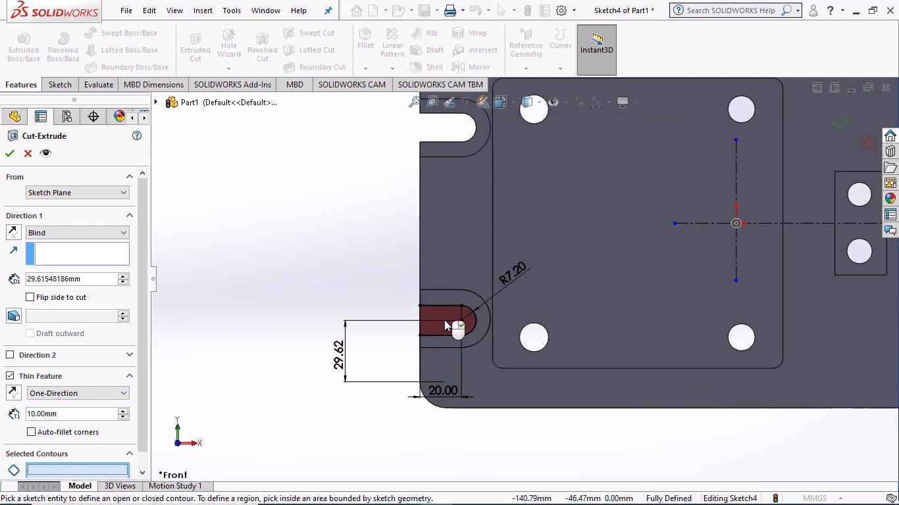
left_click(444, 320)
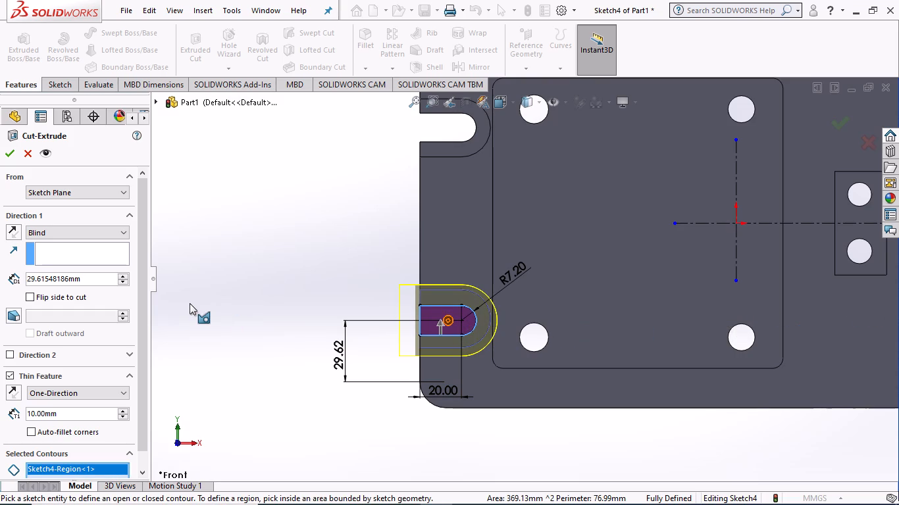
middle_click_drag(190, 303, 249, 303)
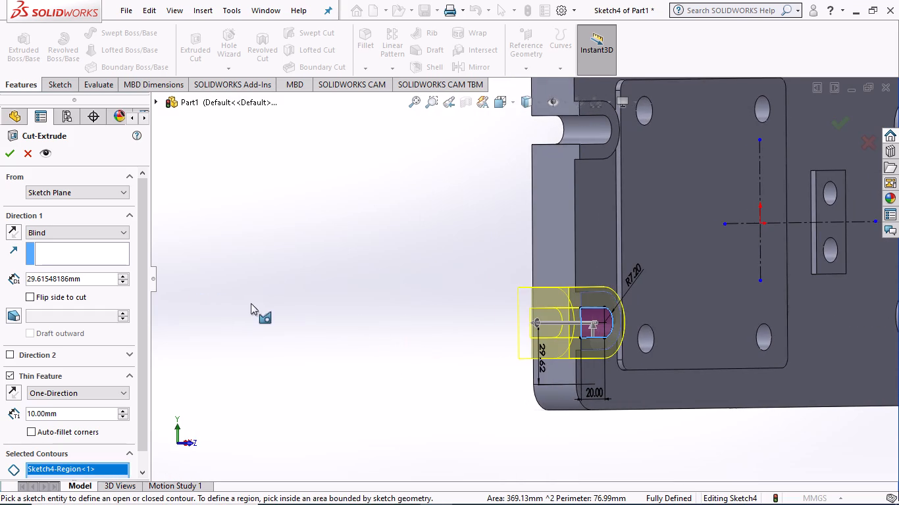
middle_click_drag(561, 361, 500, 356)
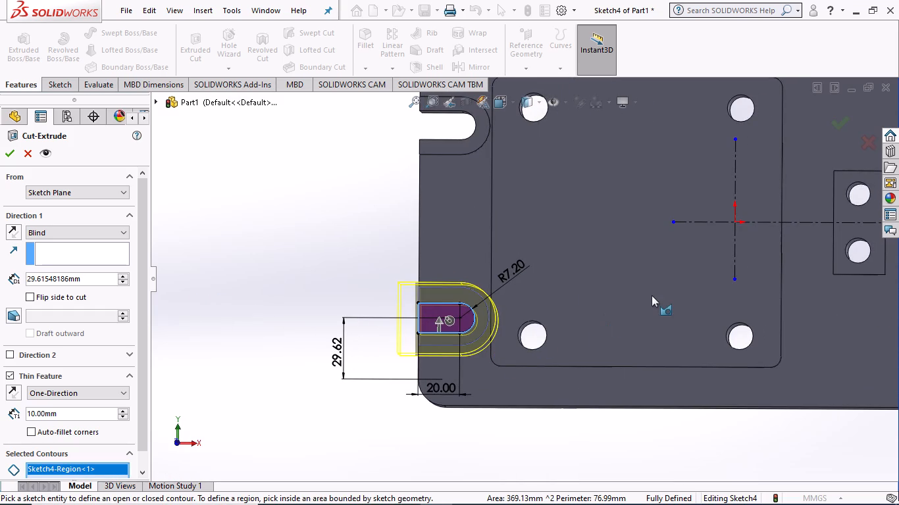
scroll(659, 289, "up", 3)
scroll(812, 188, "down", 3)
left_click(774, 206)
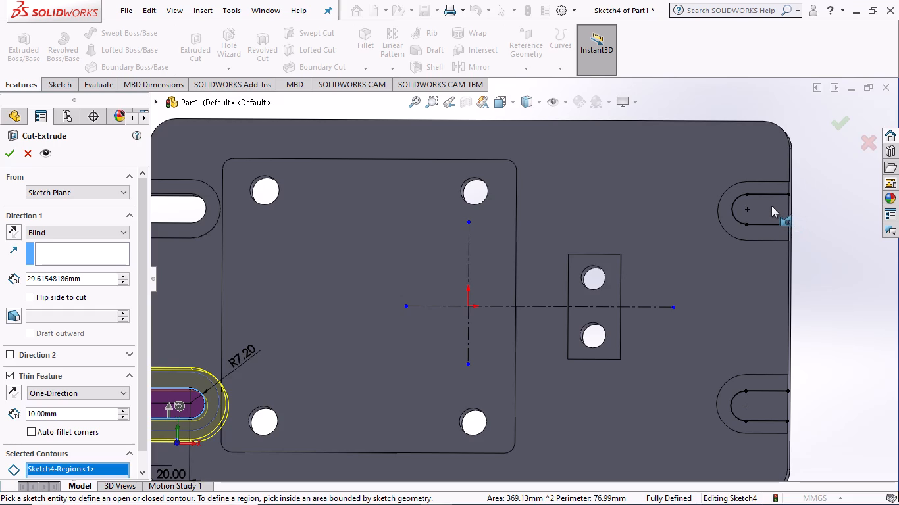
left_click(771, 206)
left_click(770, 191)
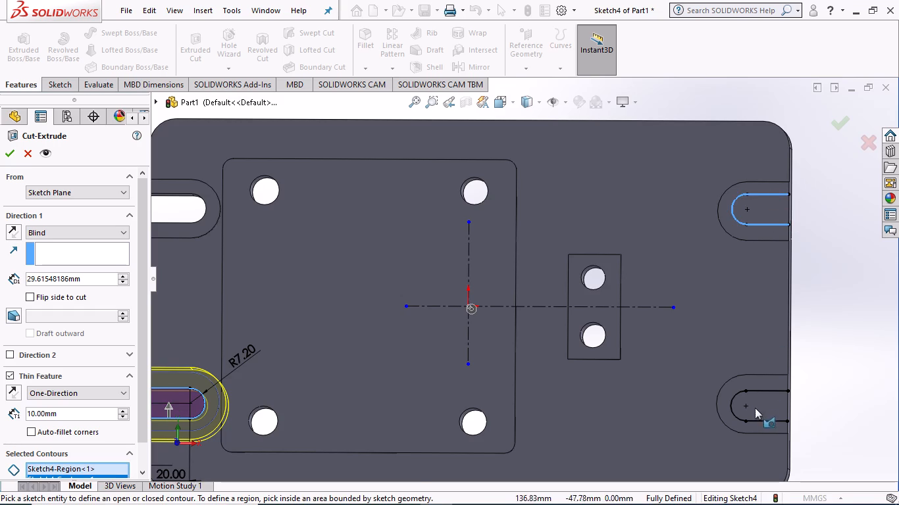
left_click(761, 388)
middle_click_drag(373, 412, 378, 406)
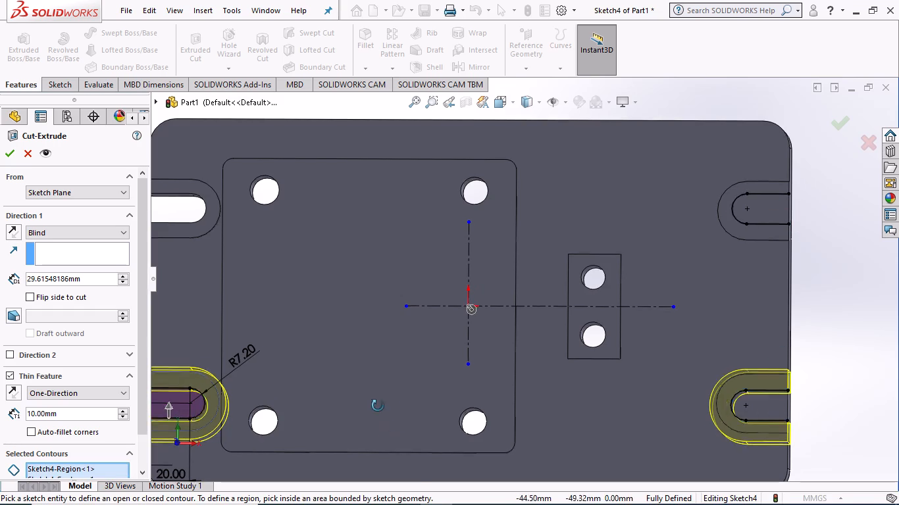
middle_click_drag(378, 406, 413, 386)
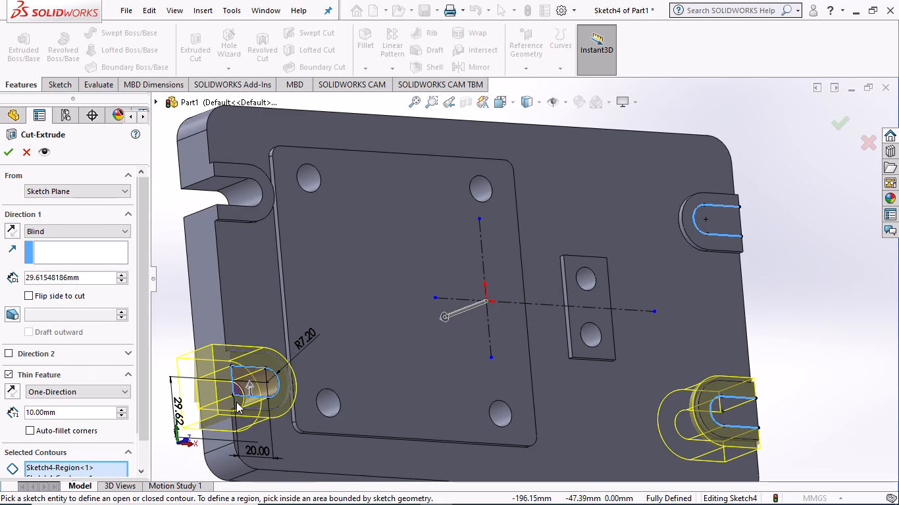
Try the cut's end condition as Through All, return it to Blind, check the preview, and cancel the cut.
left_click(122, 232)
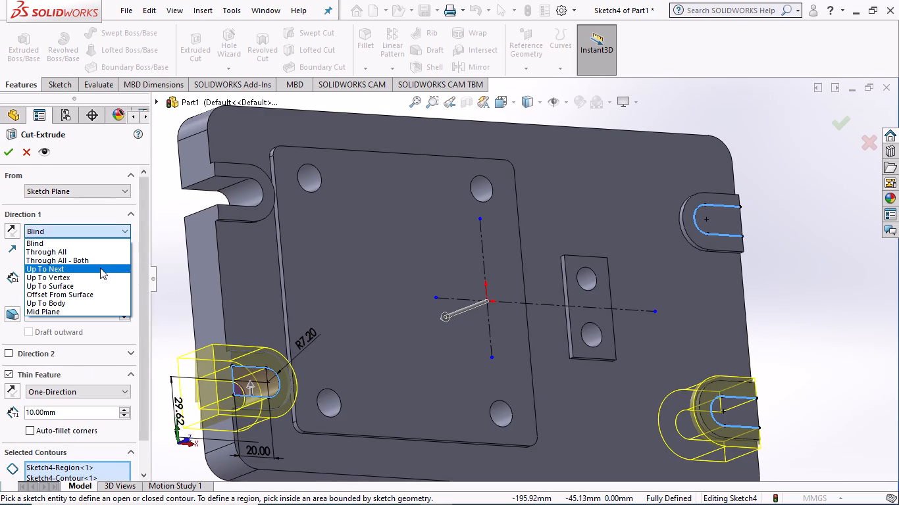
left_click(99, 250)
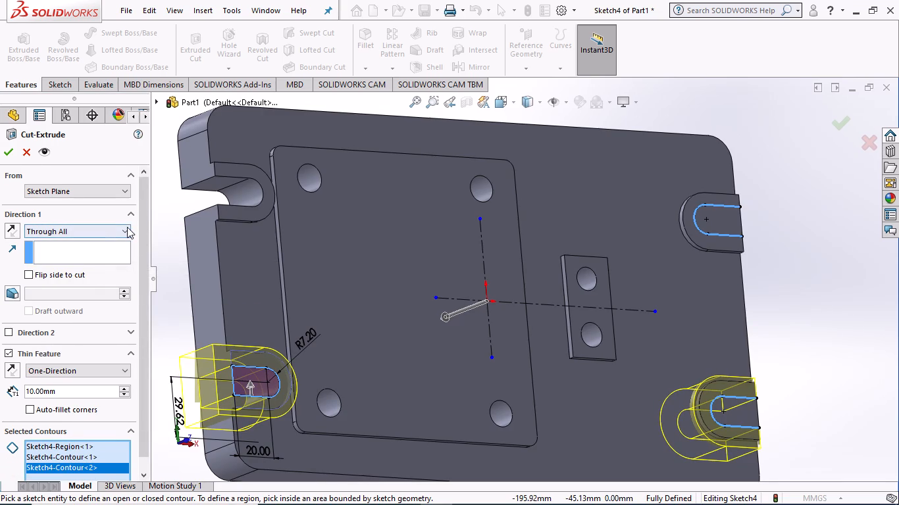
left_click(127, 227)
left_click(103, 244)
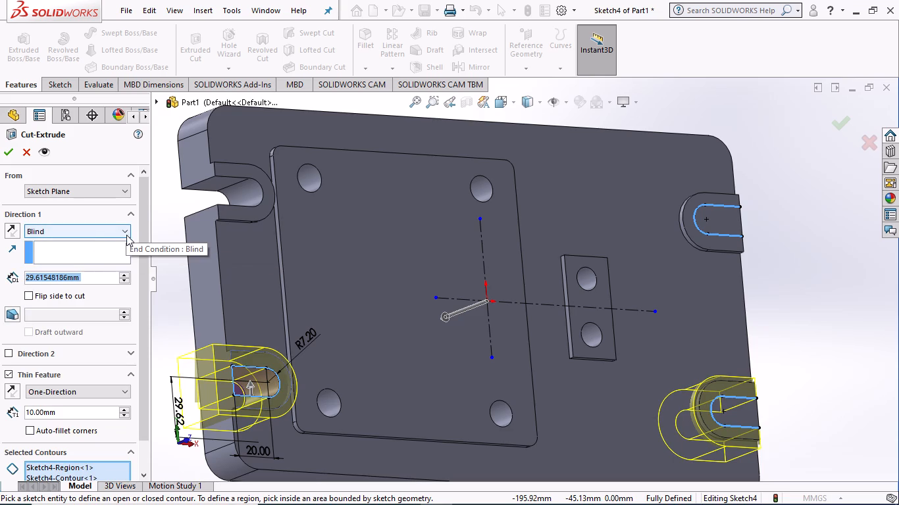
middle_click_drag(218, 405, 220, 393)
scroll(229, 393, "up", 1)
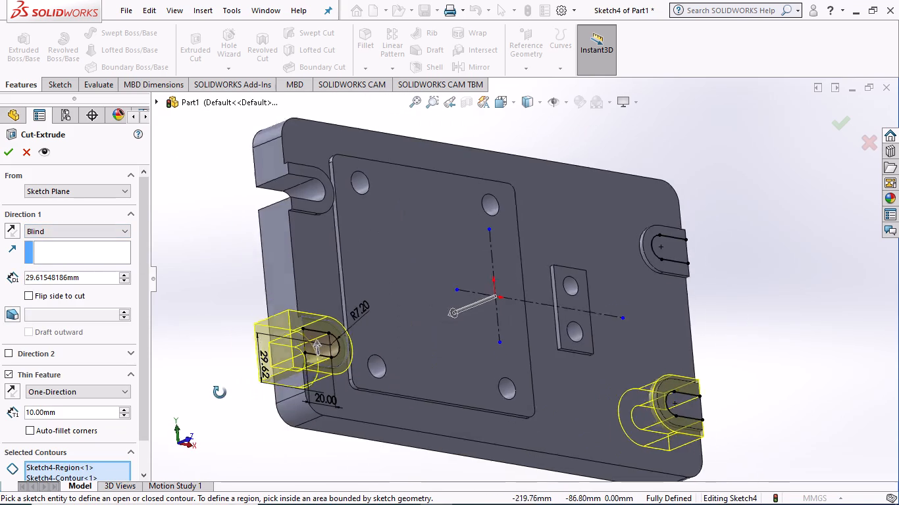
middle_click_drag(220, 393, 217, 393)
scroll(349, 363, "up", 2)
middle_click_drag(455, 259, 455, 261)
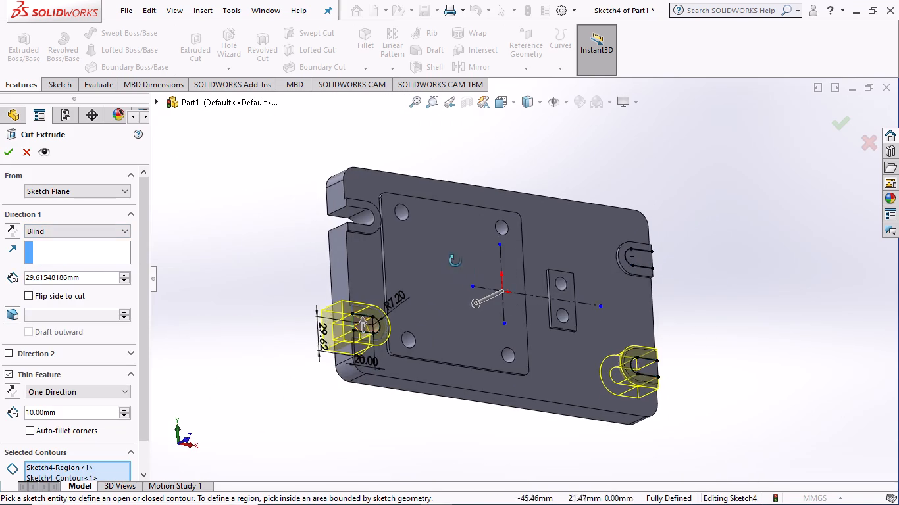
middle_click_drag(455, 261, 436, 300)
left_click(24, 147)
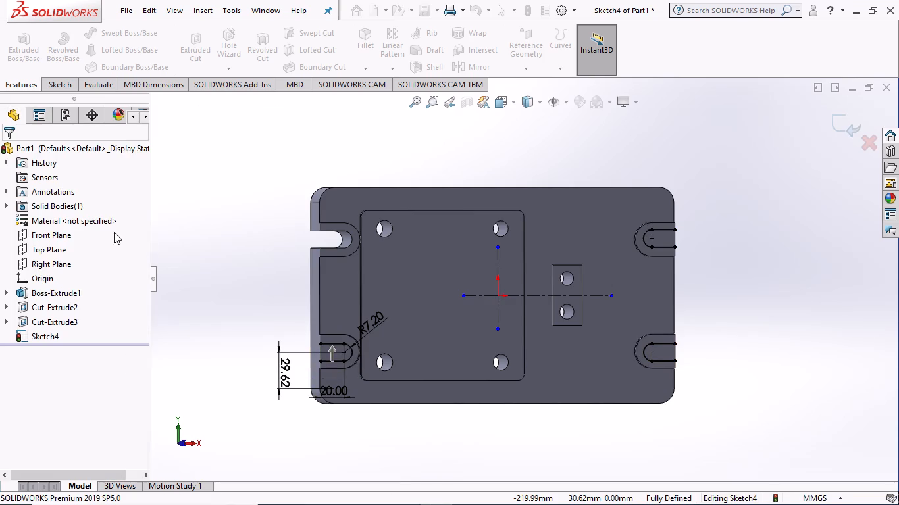
Examine the lower-left slot sketch against its pad and the plate's side face from several angles.
scroll(360, 336, "down", 6)
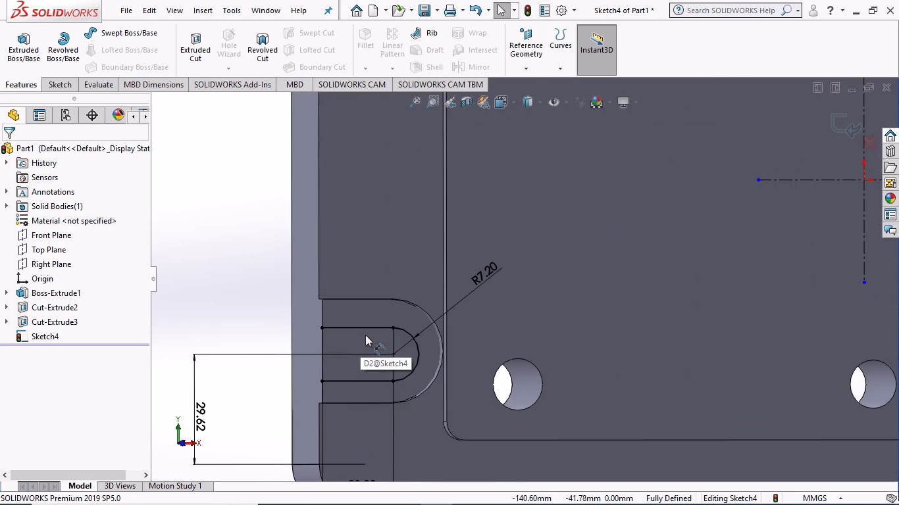
scroll(365, 335, "down", 3)
left_click(357, 335)
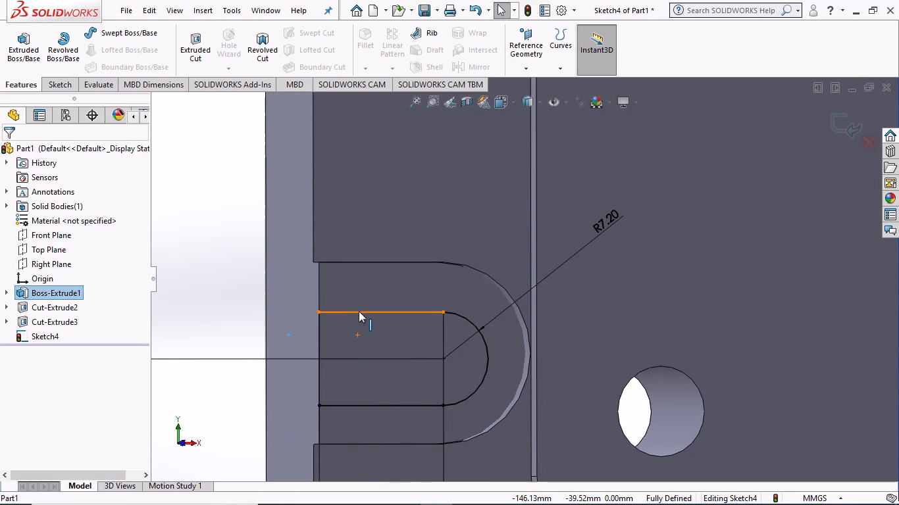
middle_click_drag(214, 310, 278, 306)
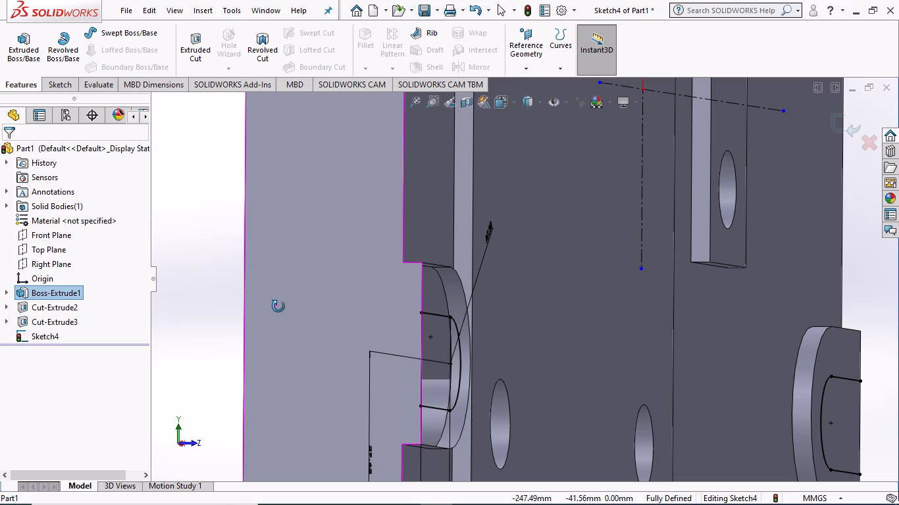
middle_click_drag(278, 306, 293, 299)
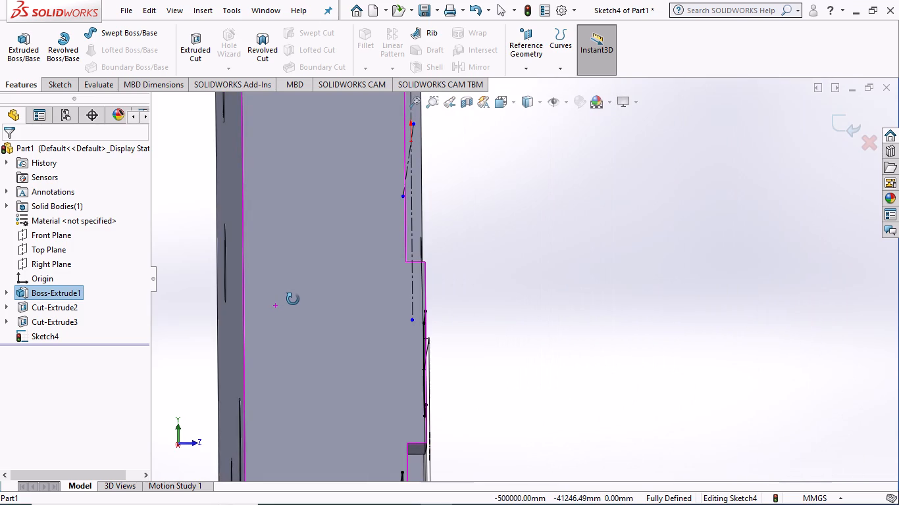
middle_click_drag(293, 299, 285, 302)
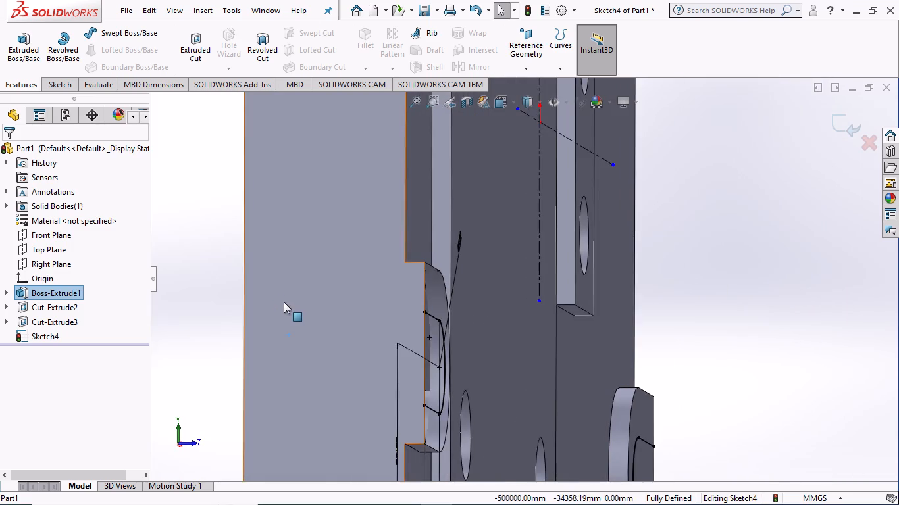
scroll(284, 301, "up", 4)
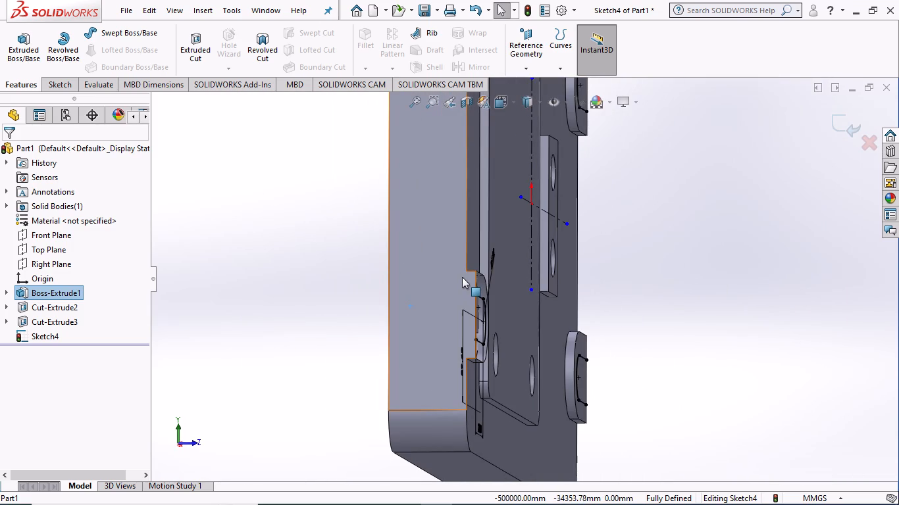
middle_click_drag(442, 279, 424, 285)
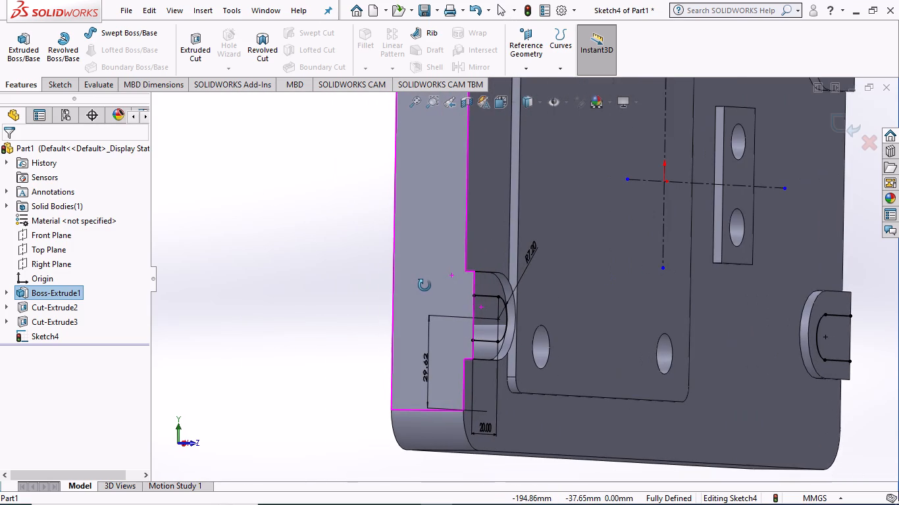
middle_click_drag(424, 285, 389, 272)
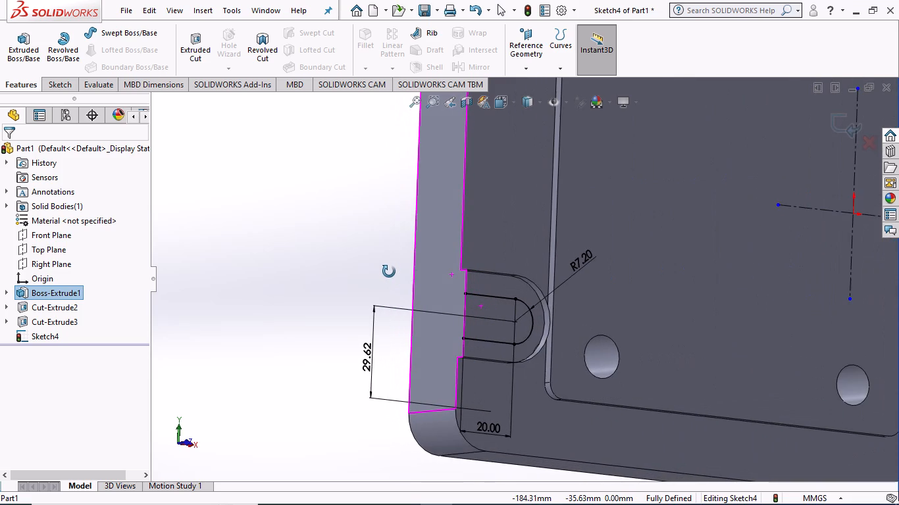
middle_click_drag(389, 272, 425, 270)
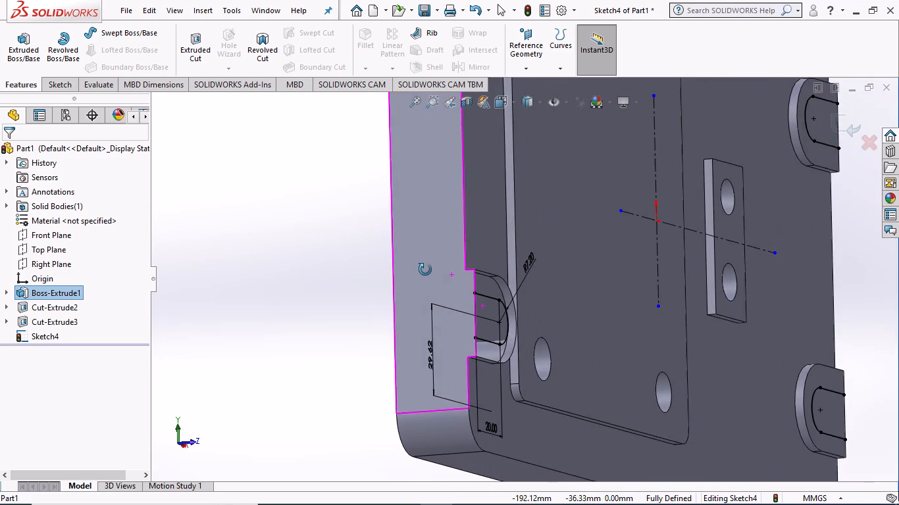
middle_click_drag(425, 270, 390, 271)
scroll(407, 260, "up", 3)
scroll(524, 262, "up", 1)
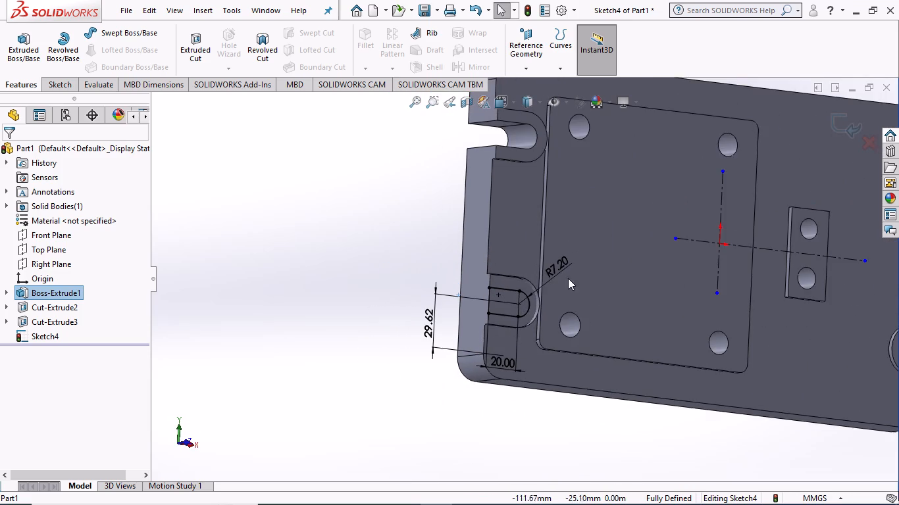
scroll(591, 291, "up", 3)
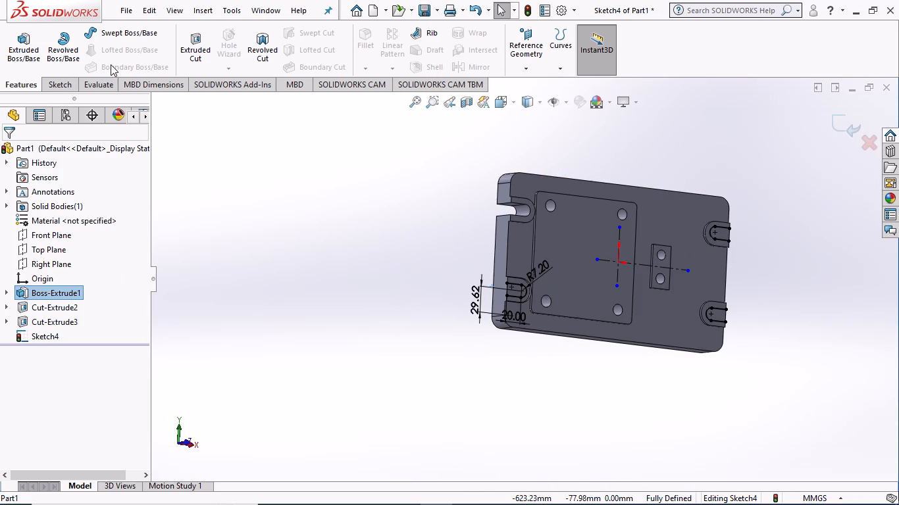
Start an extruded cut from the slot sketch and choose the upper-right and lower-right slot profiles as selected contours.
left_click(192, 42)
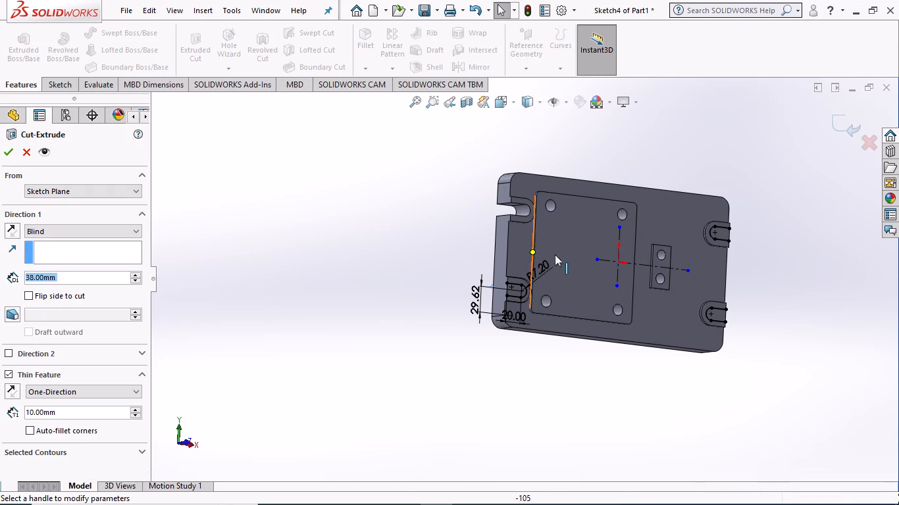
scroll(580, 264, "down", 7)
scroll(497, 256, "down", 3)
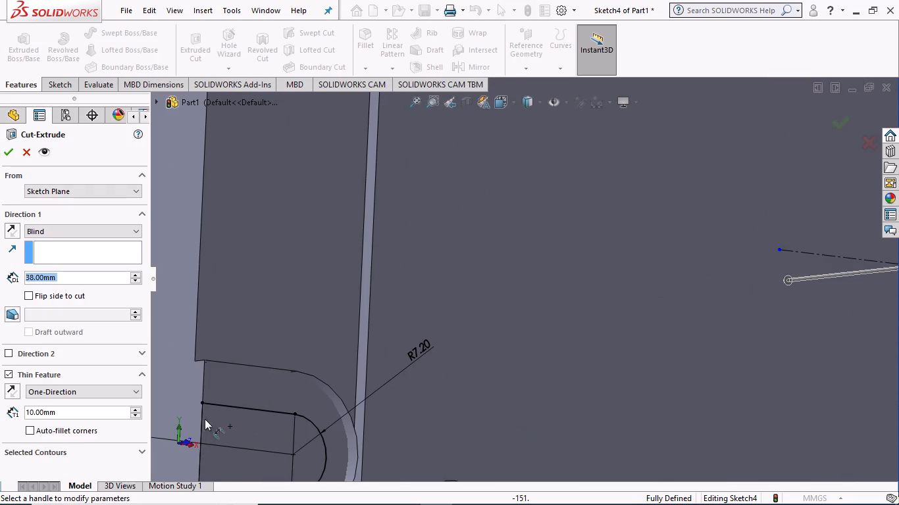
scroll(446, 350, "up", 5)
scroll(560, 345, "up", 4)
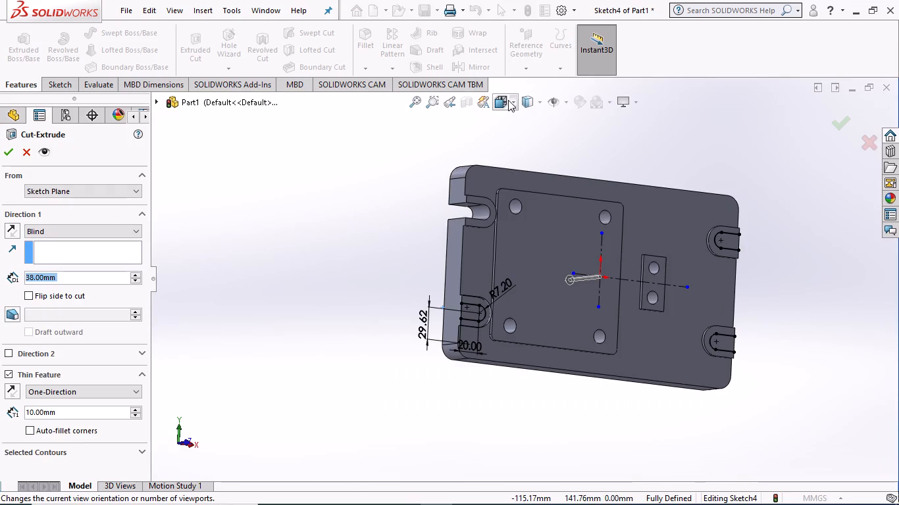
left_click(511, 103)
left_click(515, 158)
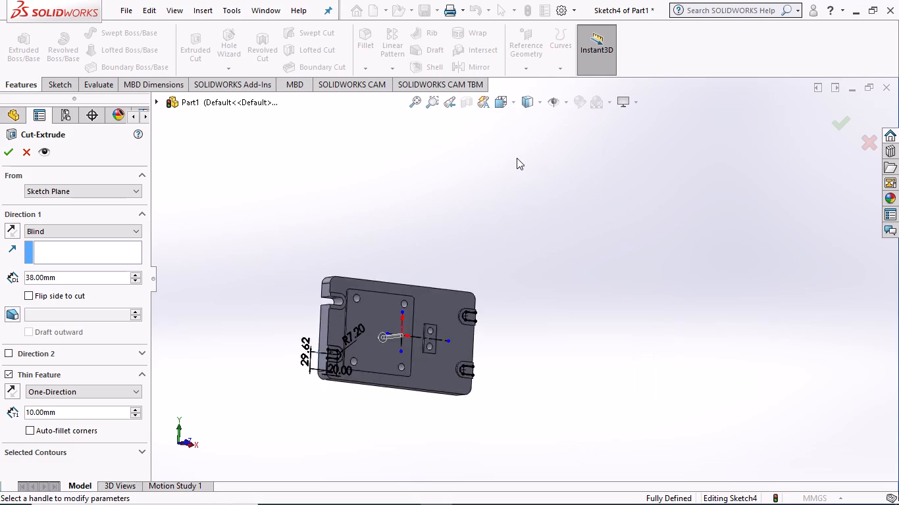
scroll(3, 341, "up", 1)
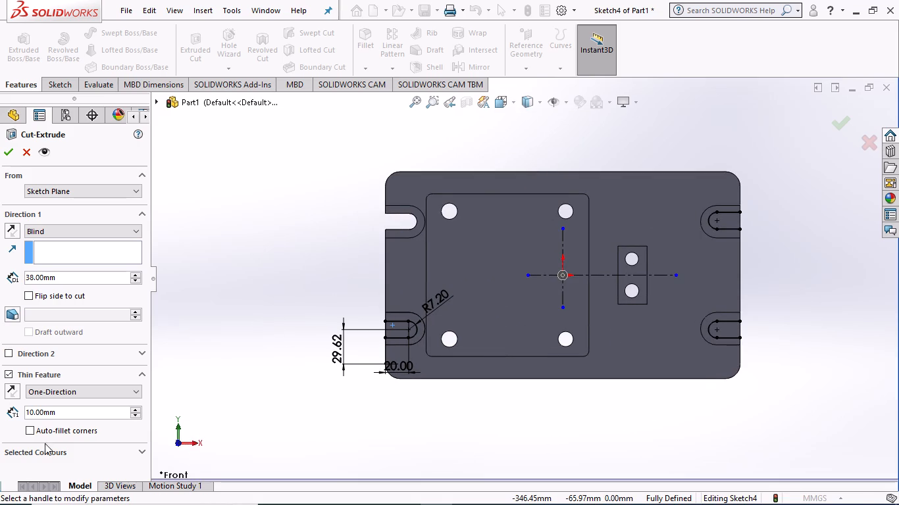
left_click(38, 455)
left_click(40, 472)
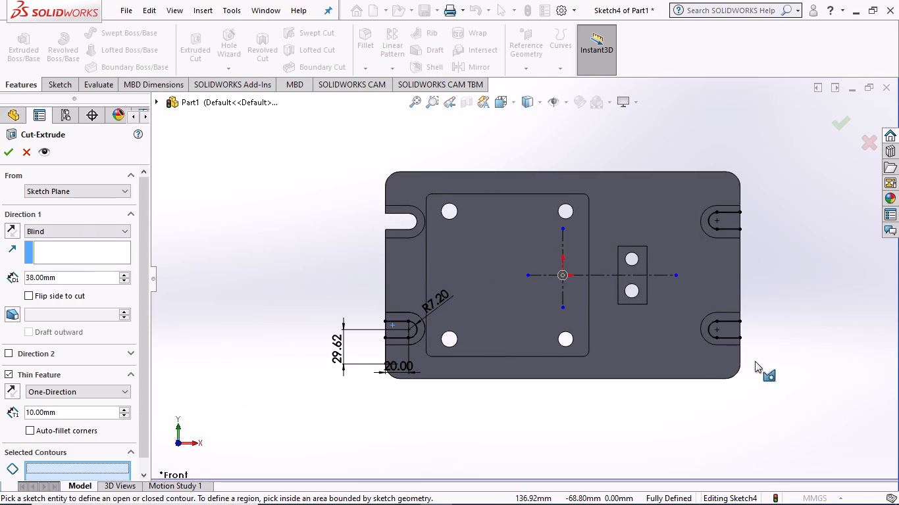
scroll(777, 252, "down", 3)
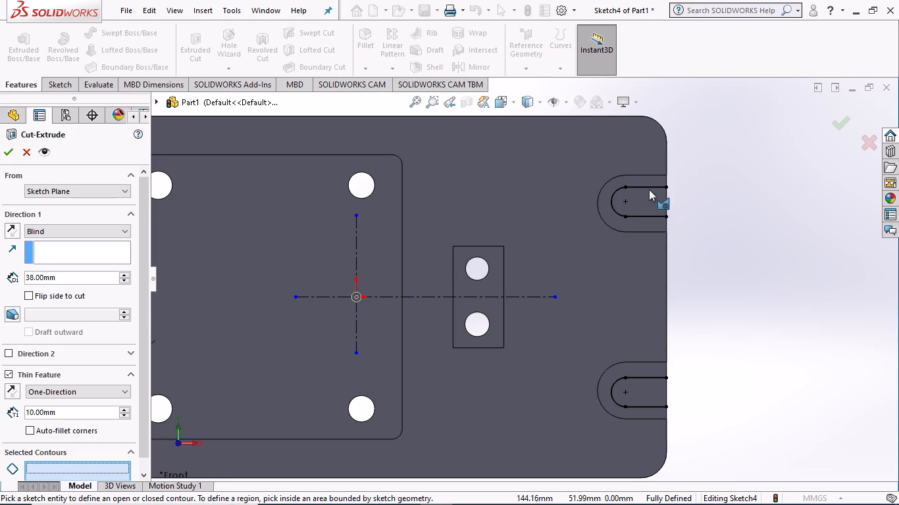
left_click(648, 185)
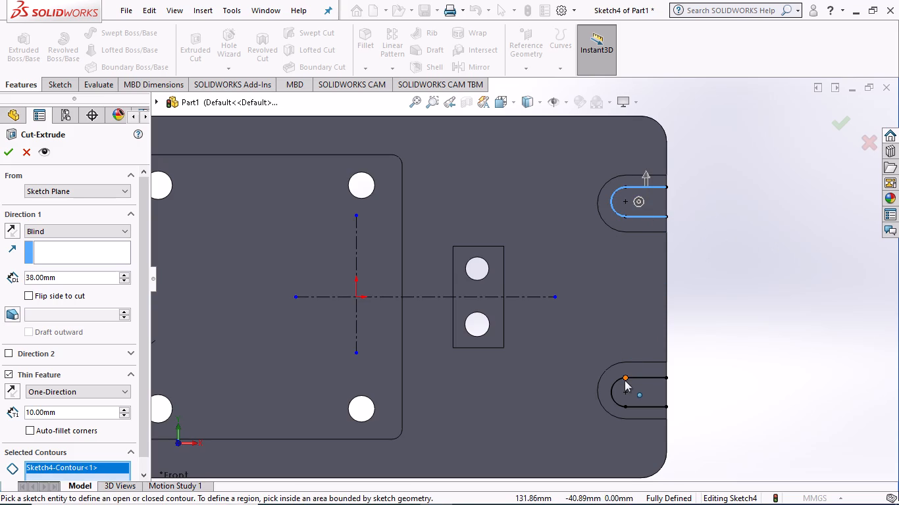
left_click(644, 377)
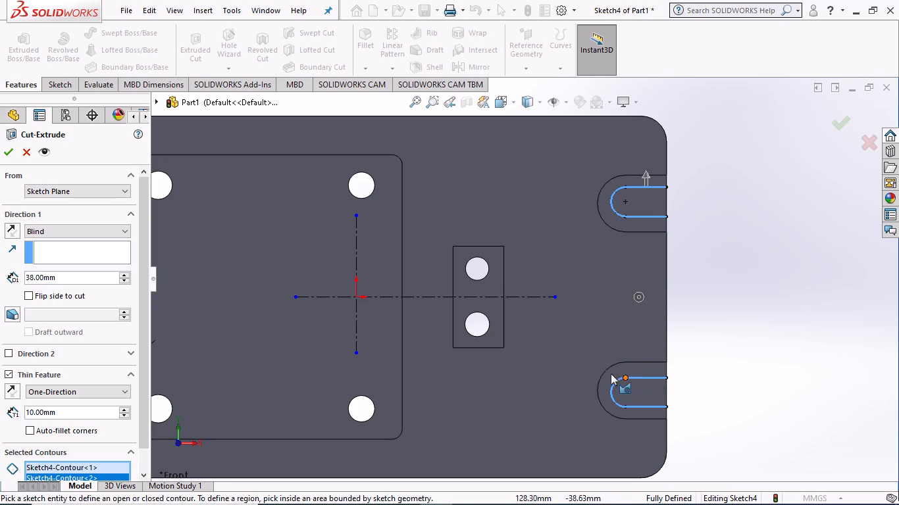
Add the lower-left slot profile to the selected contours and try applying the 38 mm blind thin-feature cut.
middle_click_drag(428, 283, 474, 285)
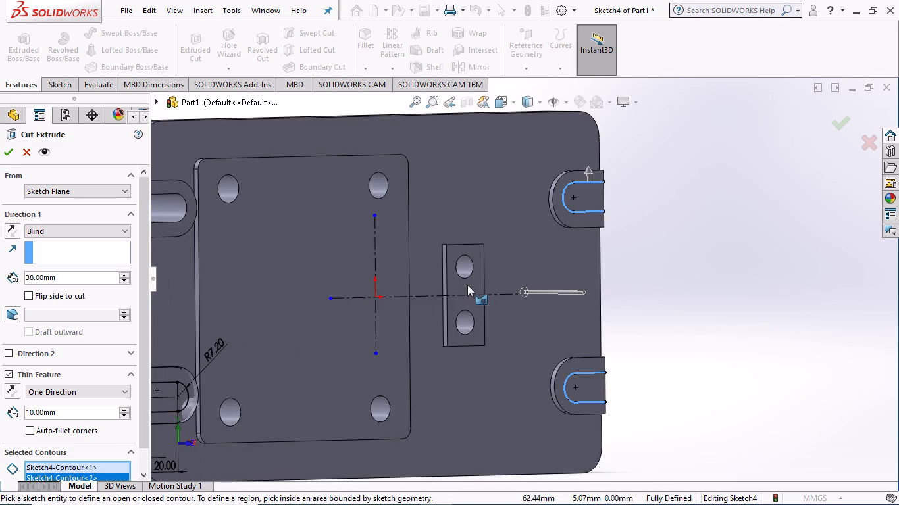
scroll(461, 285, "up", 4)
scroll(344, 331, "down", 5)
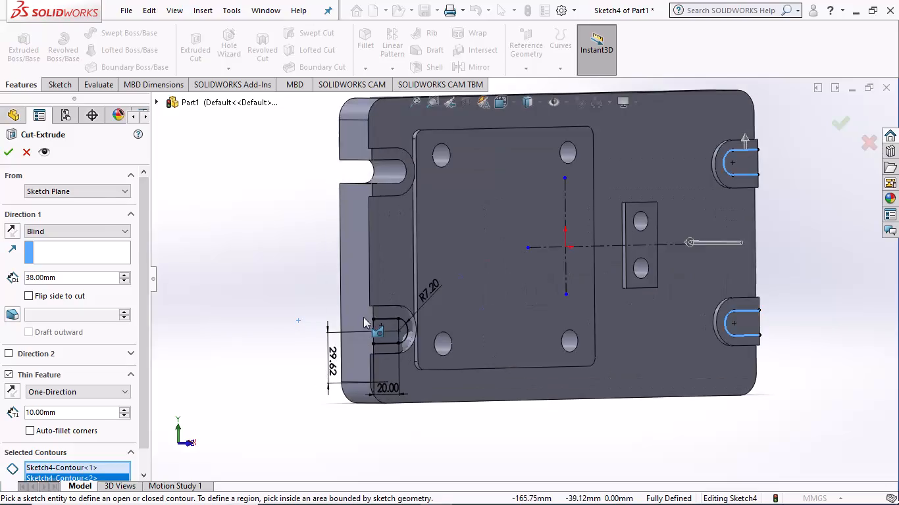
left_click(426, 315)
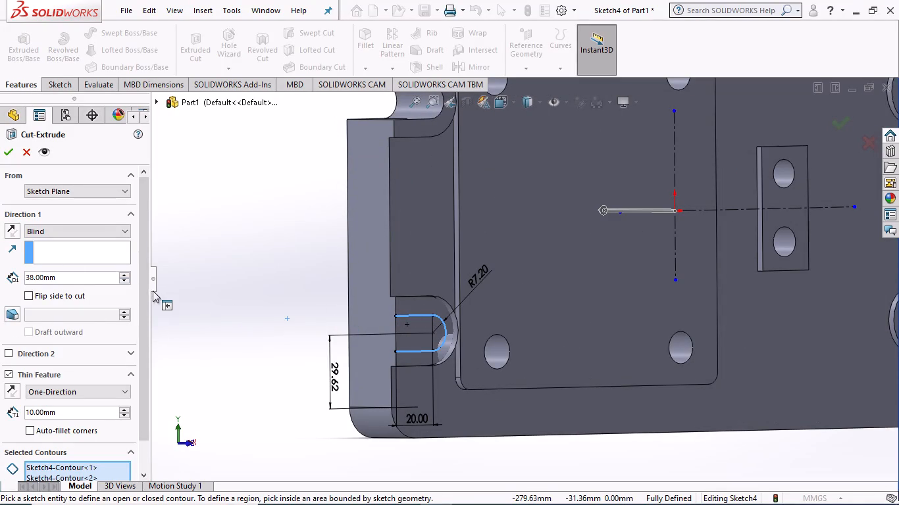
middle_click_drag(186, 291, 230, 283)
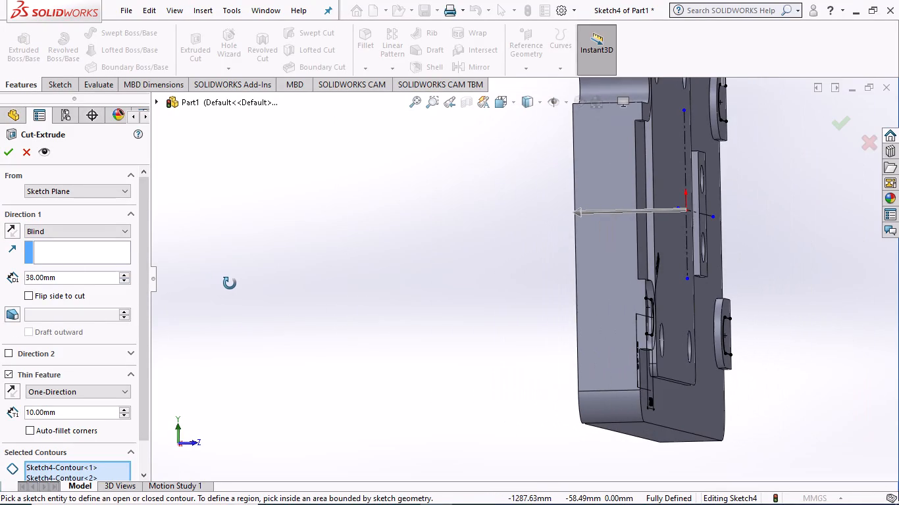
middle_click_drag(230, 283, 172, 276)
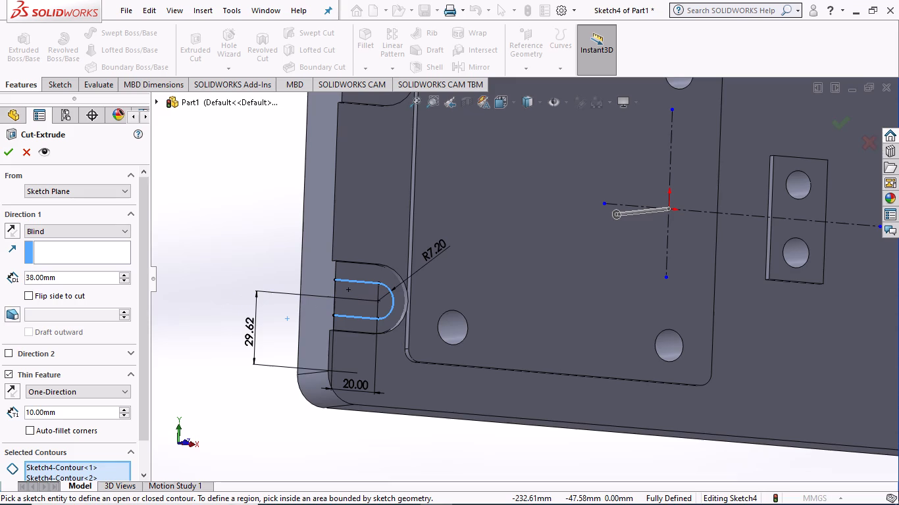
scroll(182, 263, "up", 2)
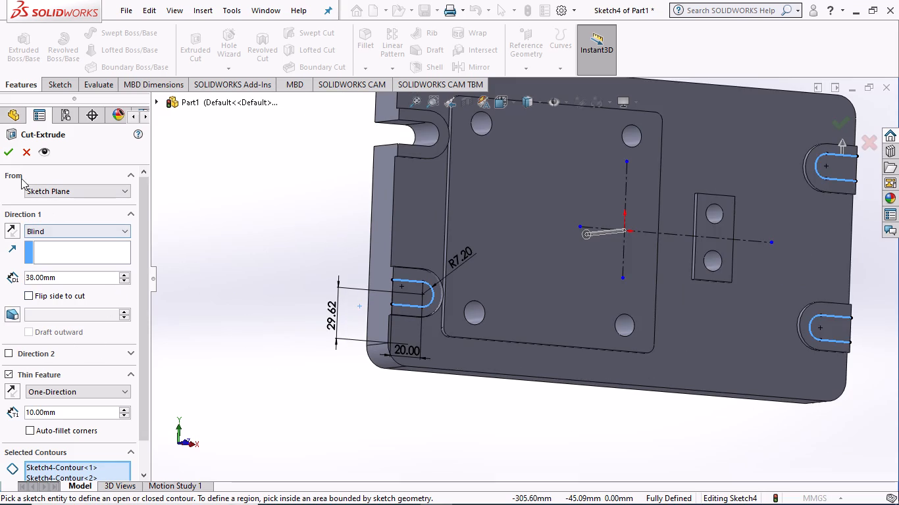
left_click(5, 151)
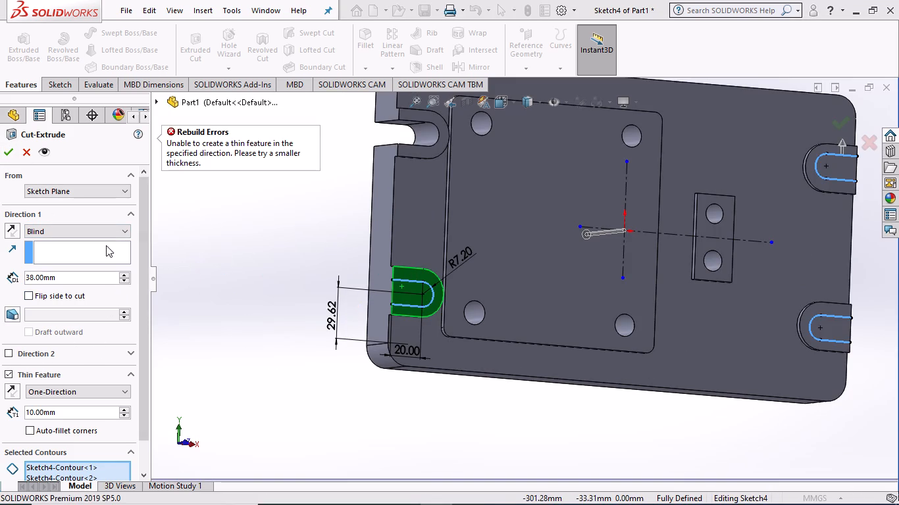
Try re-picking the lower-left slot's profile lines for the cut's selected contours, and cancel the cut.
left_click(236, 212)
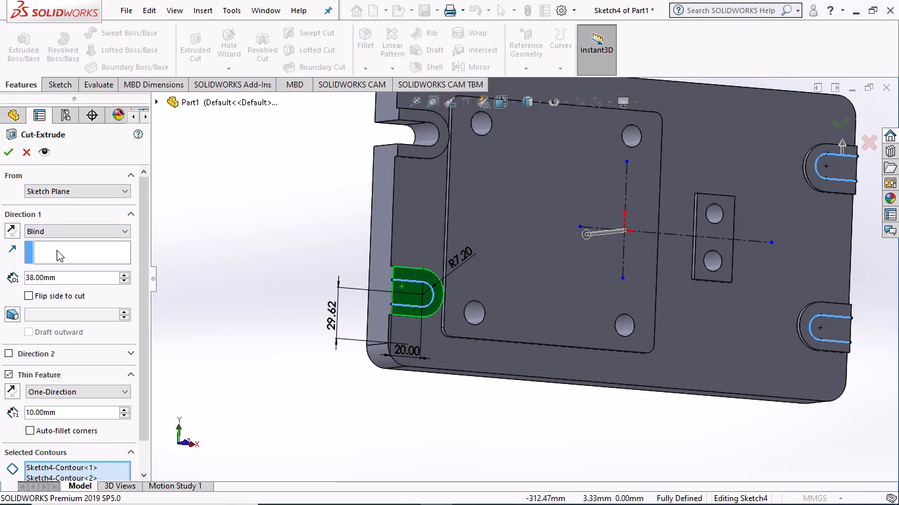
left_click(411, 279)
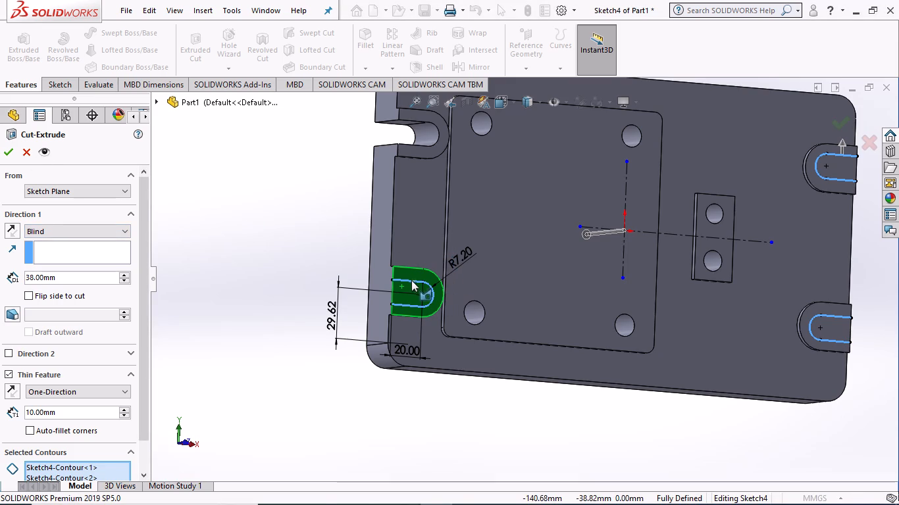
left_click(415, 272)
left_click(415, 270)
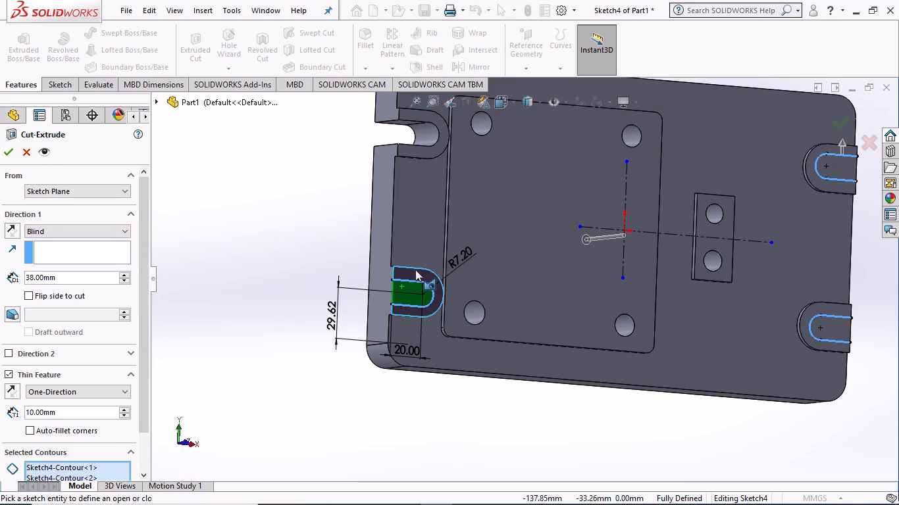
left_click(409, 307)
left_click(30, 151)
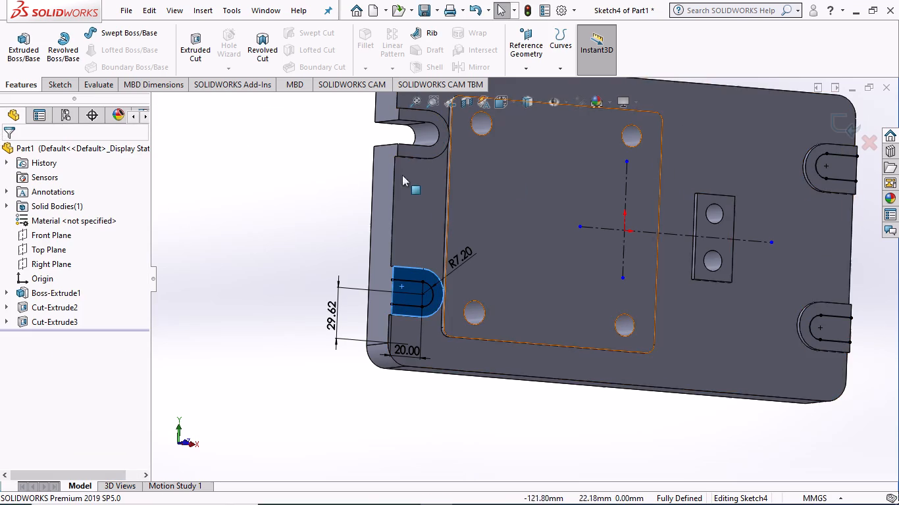
Delete the vertical construction centerline through the origin from the slot sketch.
left_click(281, 177)
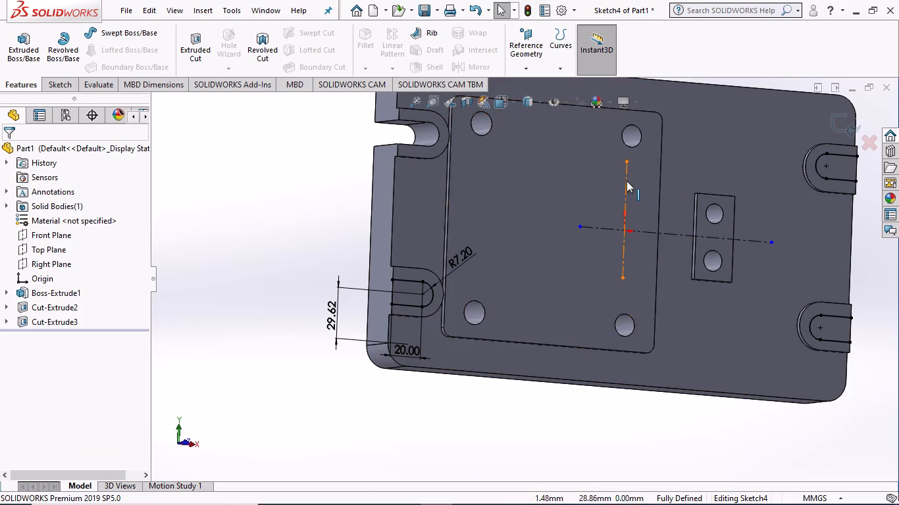
left_click(627, 179)
key("Delete")
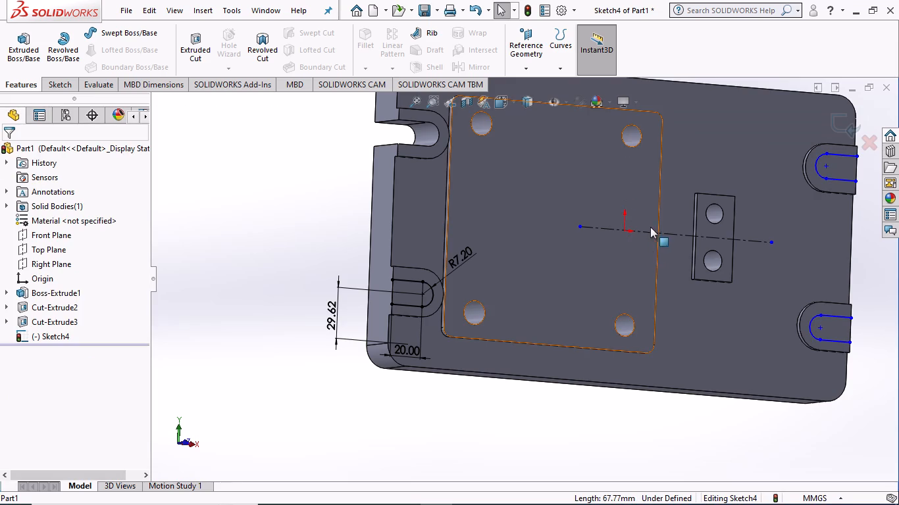
Delete the horizontal construction centerline through the origin from the slot sketch.
left_click(637, 230)
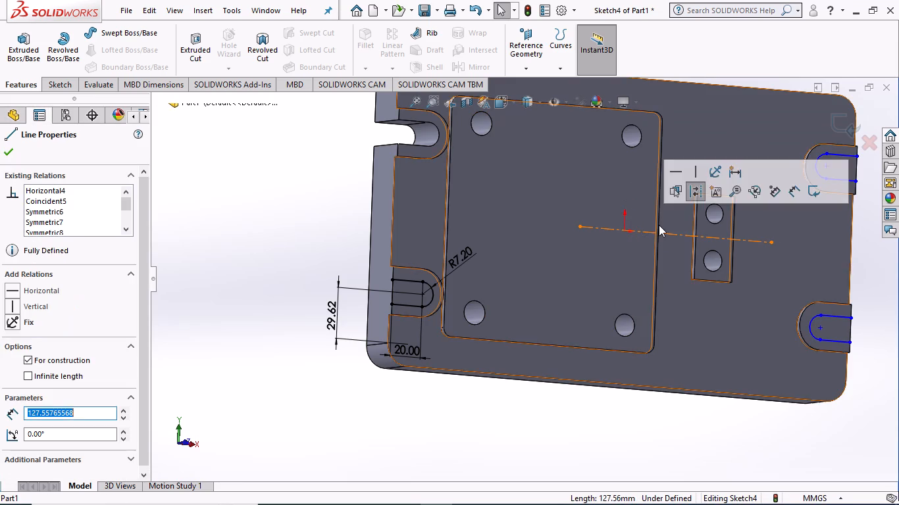
key("BackSpace")
key("Delete")
Fully define the lines and arcs of the upper-right and lower-right slot profiles with calculated relations and dimensions.
scroll(844, 241, "up", 2)
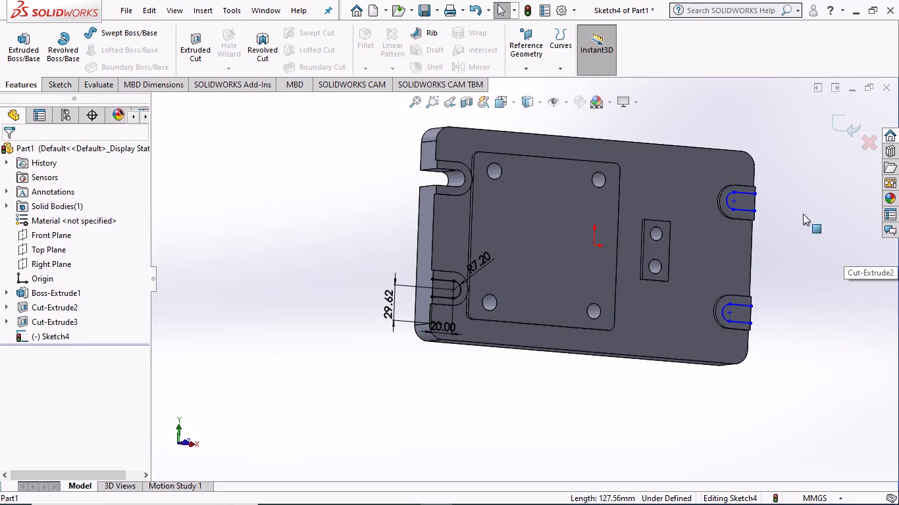
middle_click_drag(792, 195, 766, 194)
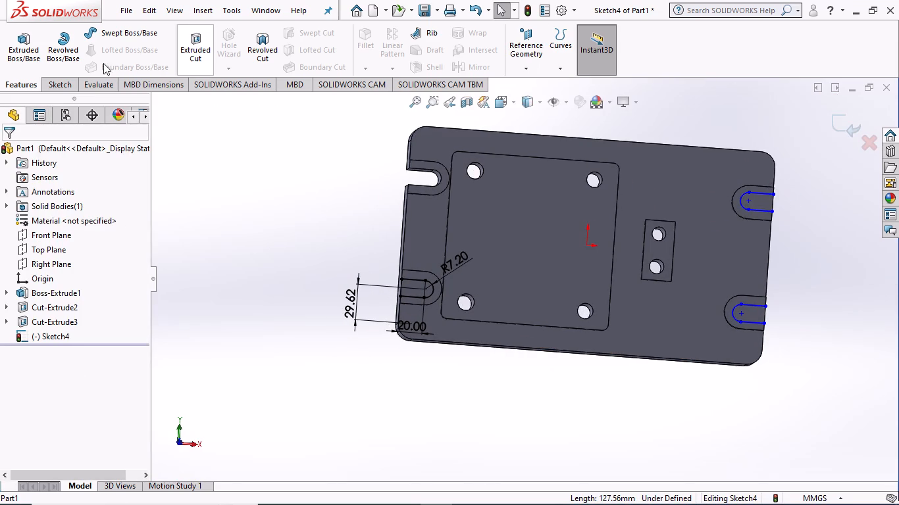
left_click(58, 84)
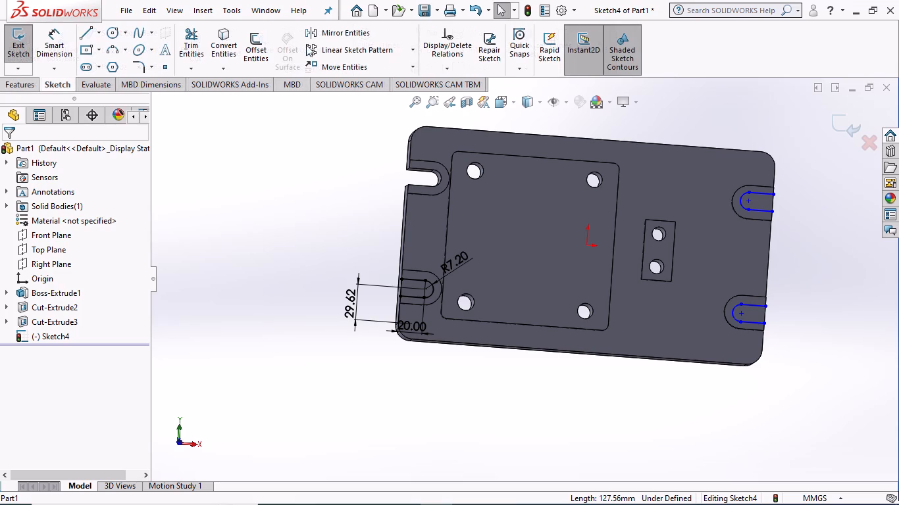
left_click(432, 65)
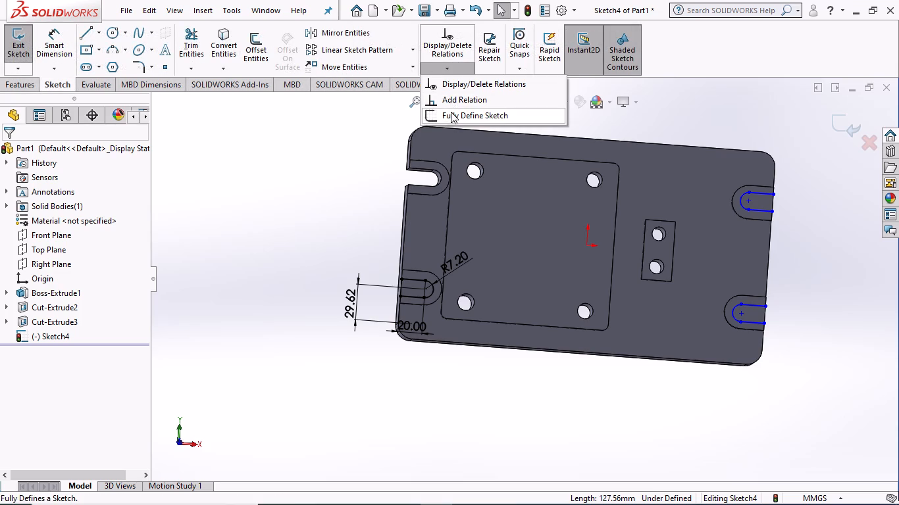
left_click(452, 112)
left_click(763, 195)
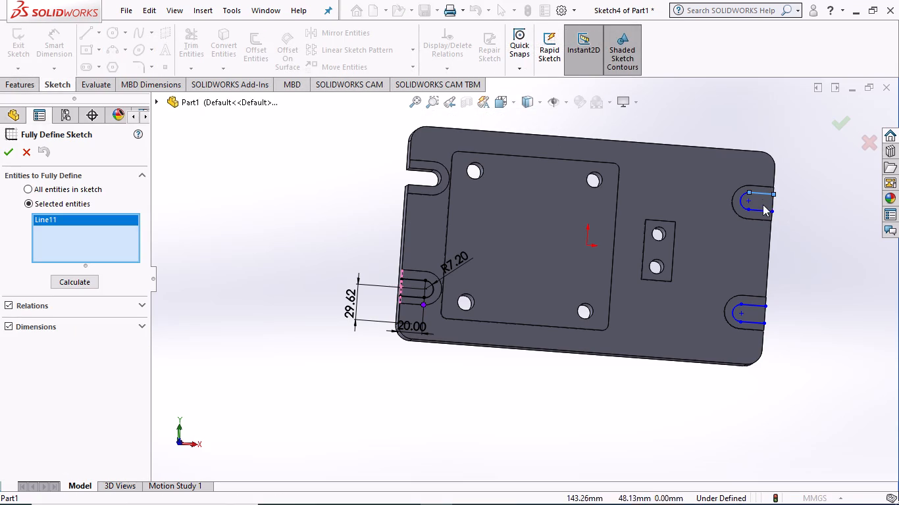
left_click(761, 209)
left_click(737, 197)
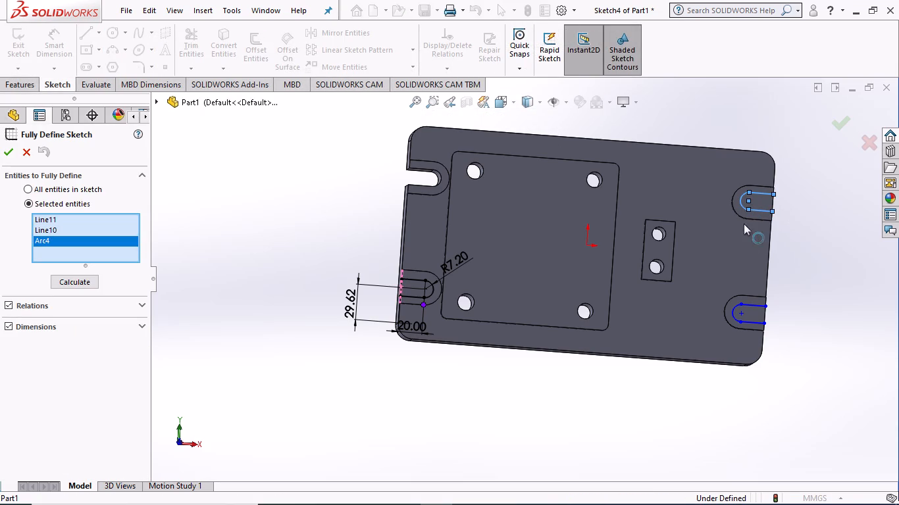
left_click(746, 302)
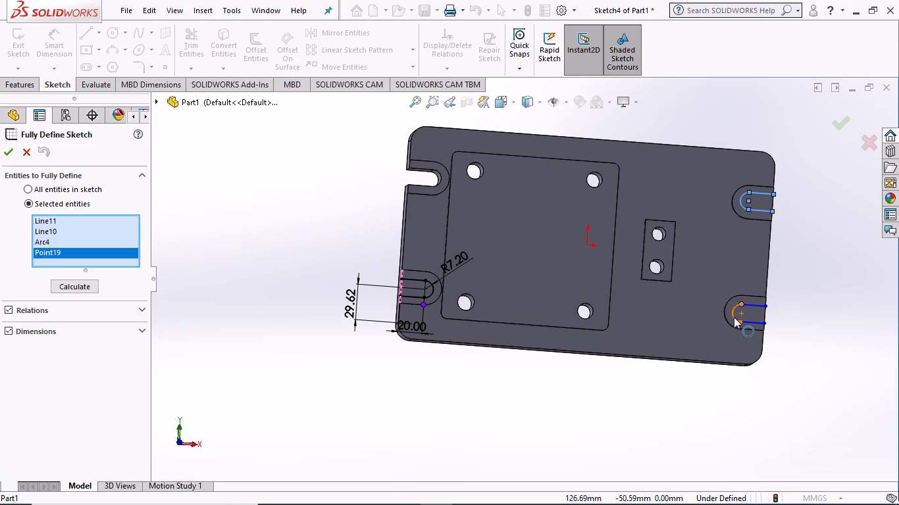
left_click(734, 317)
left_click(756, 305)
left_click(754, 321)
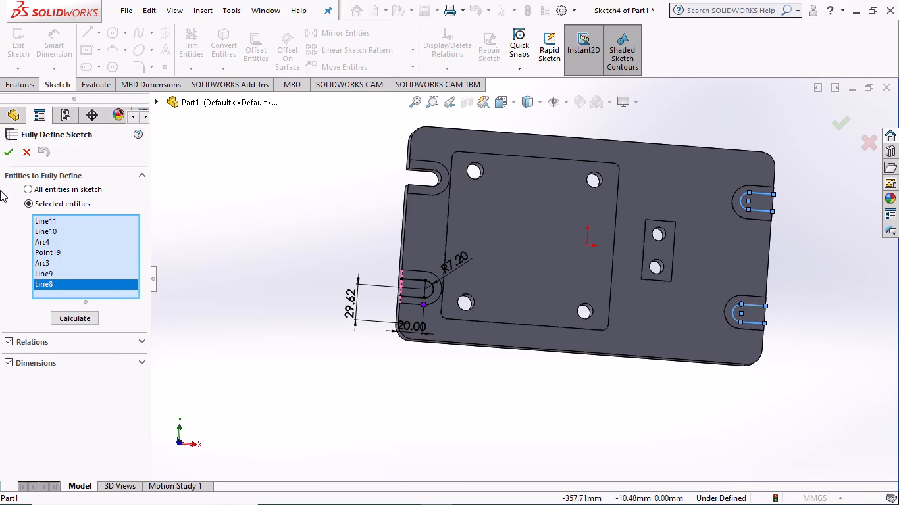
left_click(64, 322)
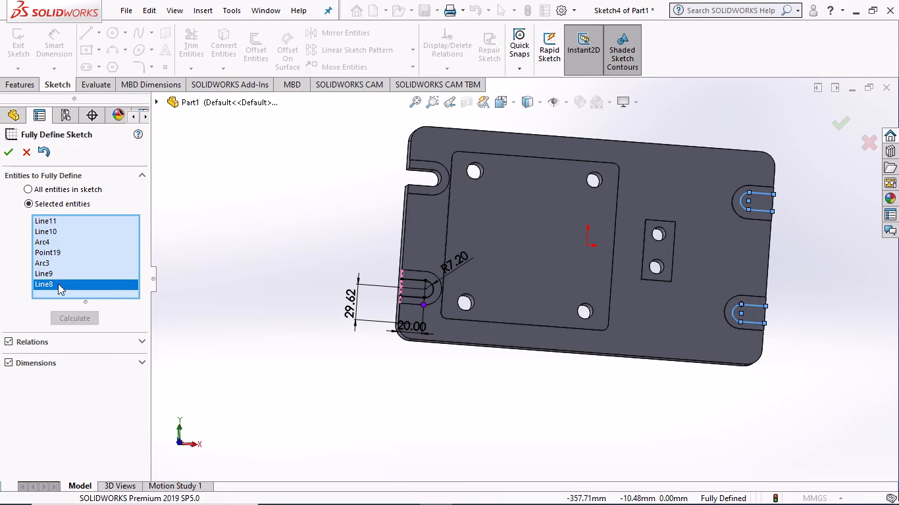
left_click(7, 153)
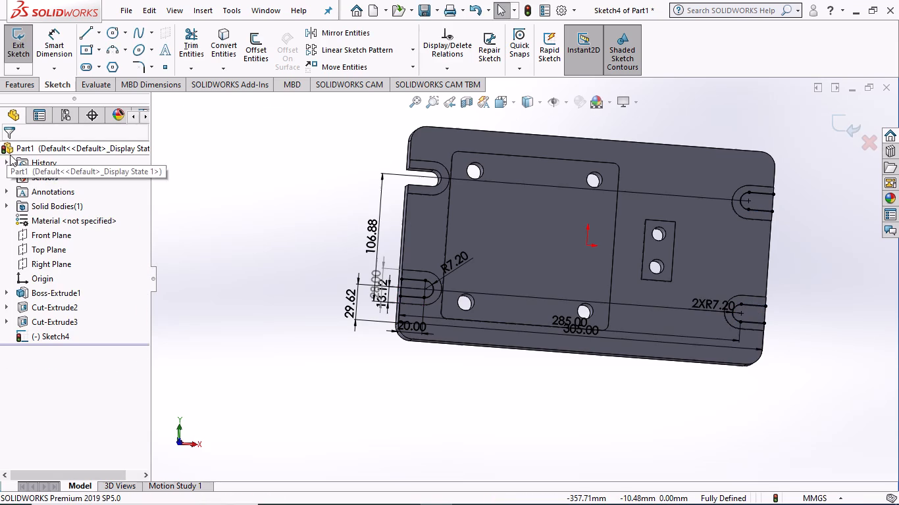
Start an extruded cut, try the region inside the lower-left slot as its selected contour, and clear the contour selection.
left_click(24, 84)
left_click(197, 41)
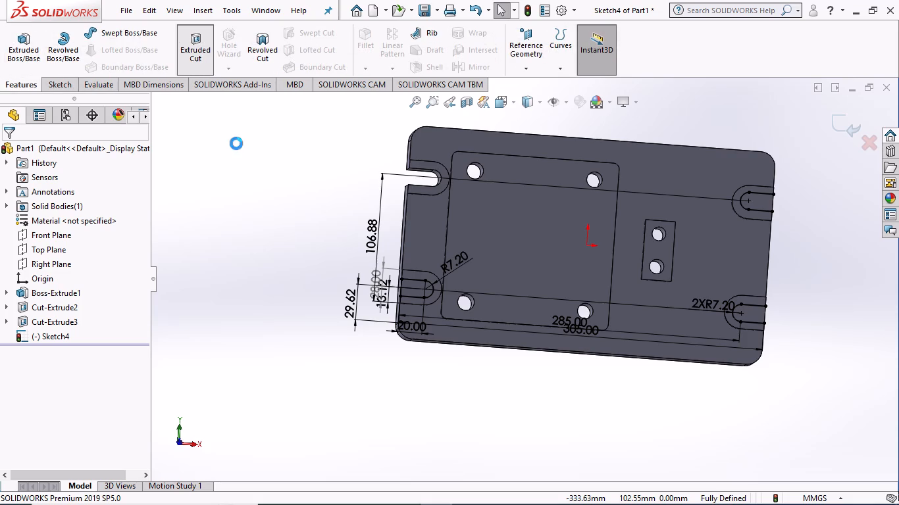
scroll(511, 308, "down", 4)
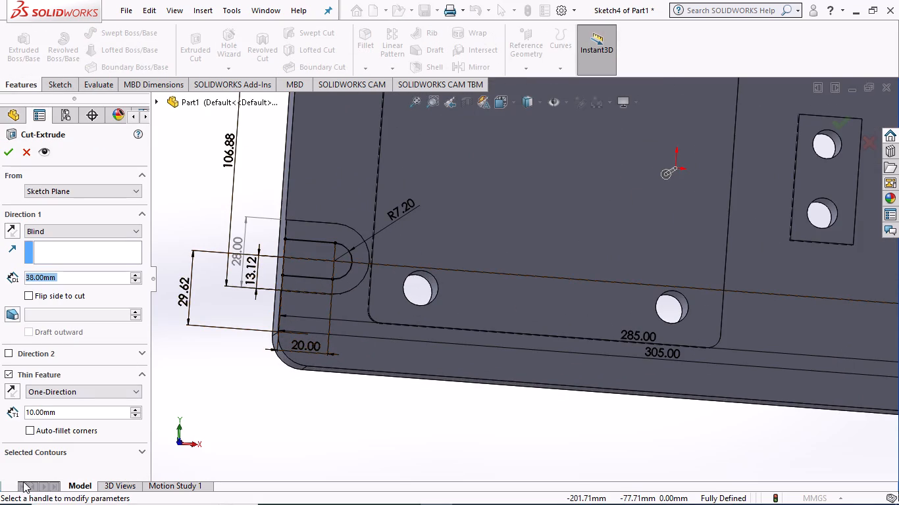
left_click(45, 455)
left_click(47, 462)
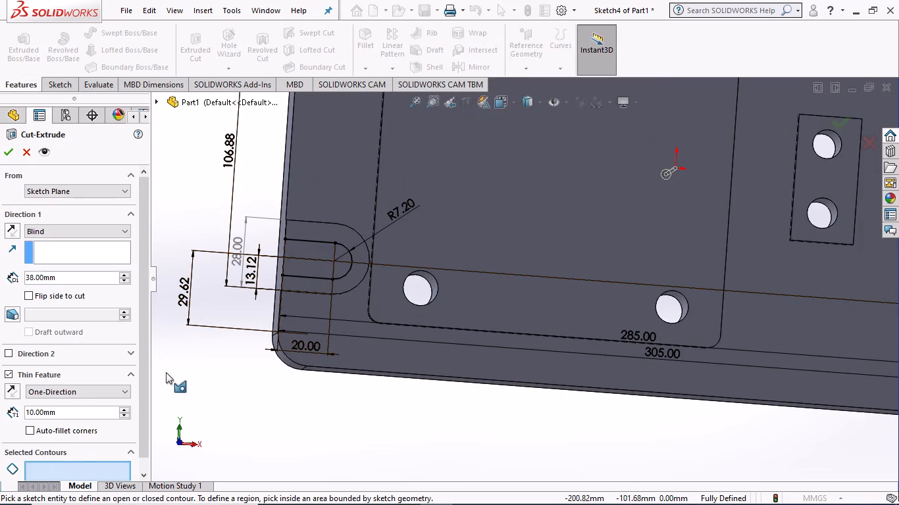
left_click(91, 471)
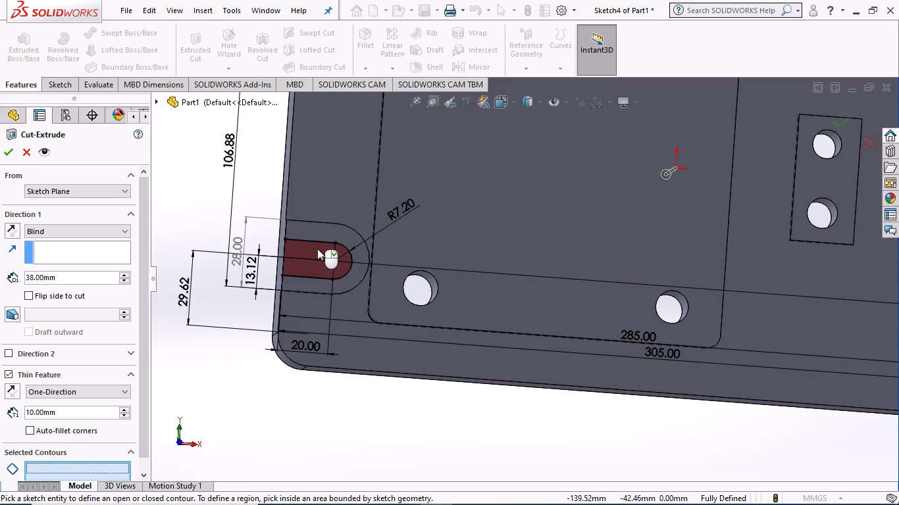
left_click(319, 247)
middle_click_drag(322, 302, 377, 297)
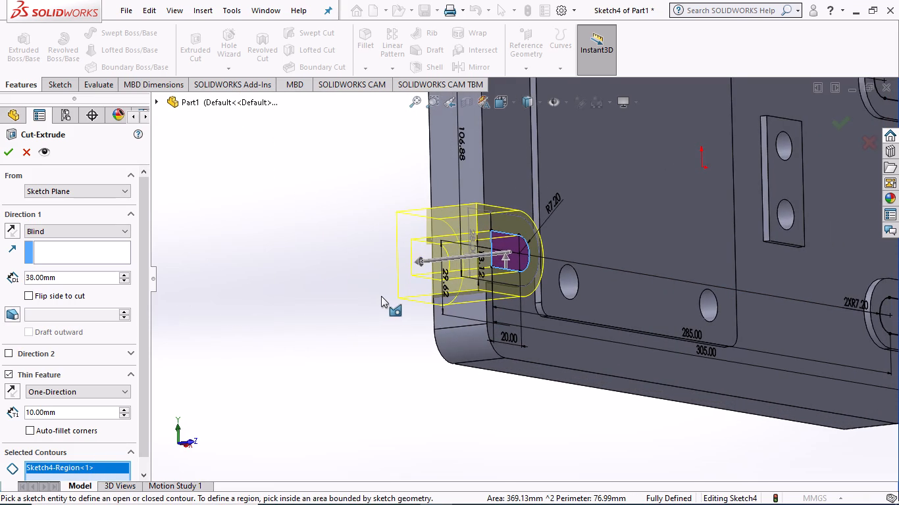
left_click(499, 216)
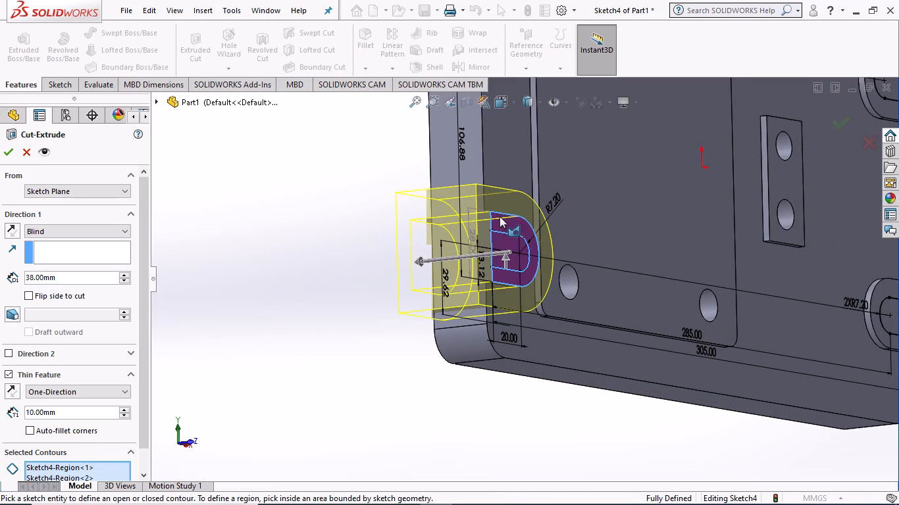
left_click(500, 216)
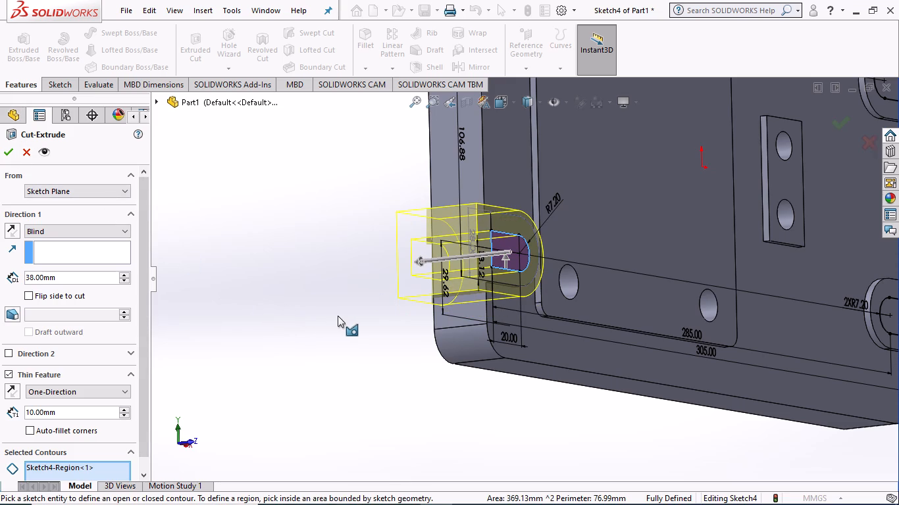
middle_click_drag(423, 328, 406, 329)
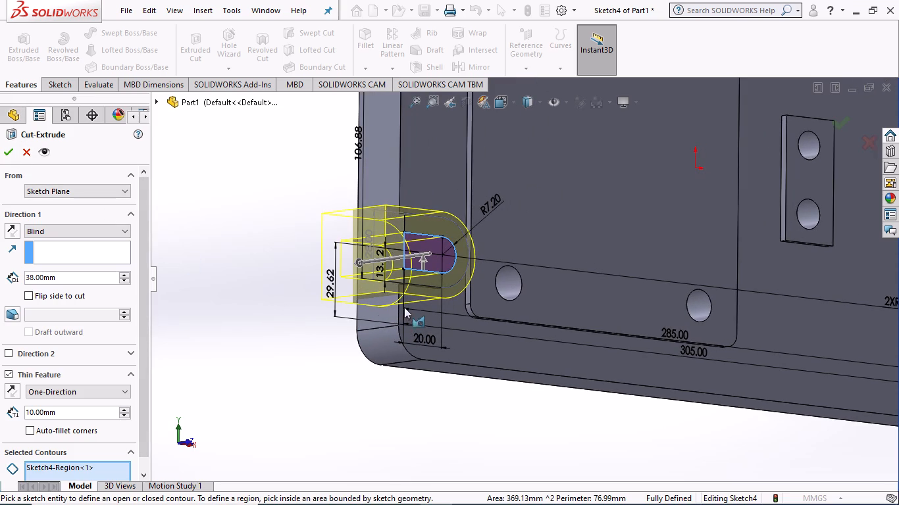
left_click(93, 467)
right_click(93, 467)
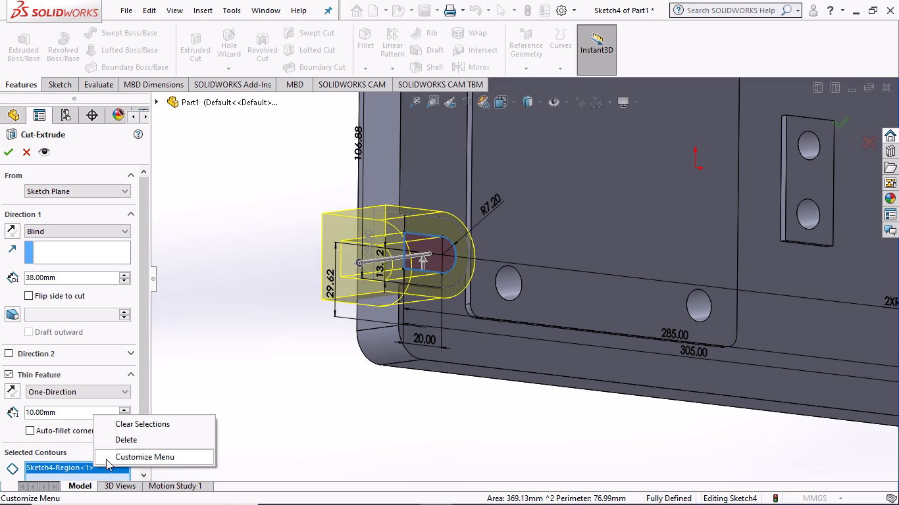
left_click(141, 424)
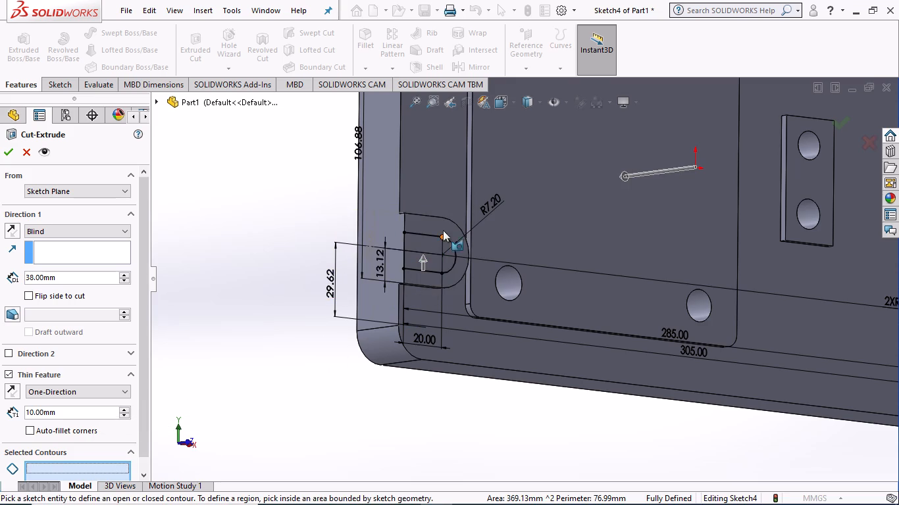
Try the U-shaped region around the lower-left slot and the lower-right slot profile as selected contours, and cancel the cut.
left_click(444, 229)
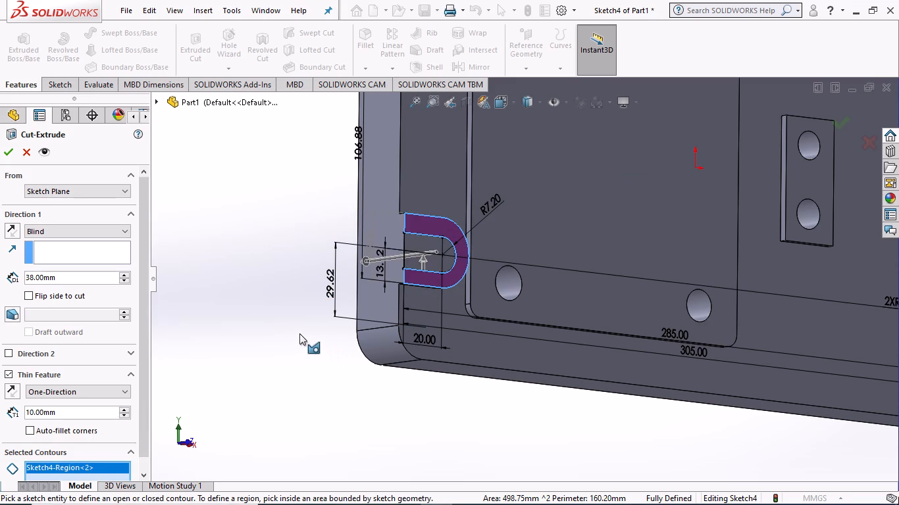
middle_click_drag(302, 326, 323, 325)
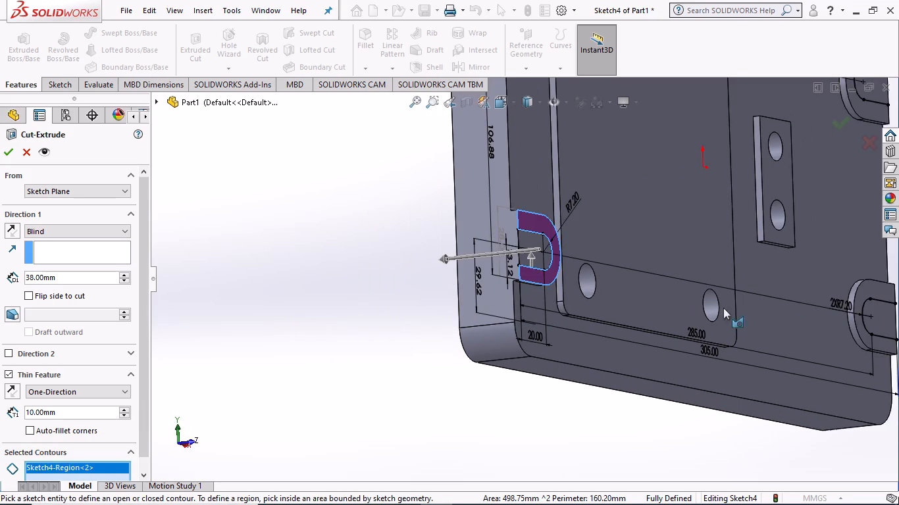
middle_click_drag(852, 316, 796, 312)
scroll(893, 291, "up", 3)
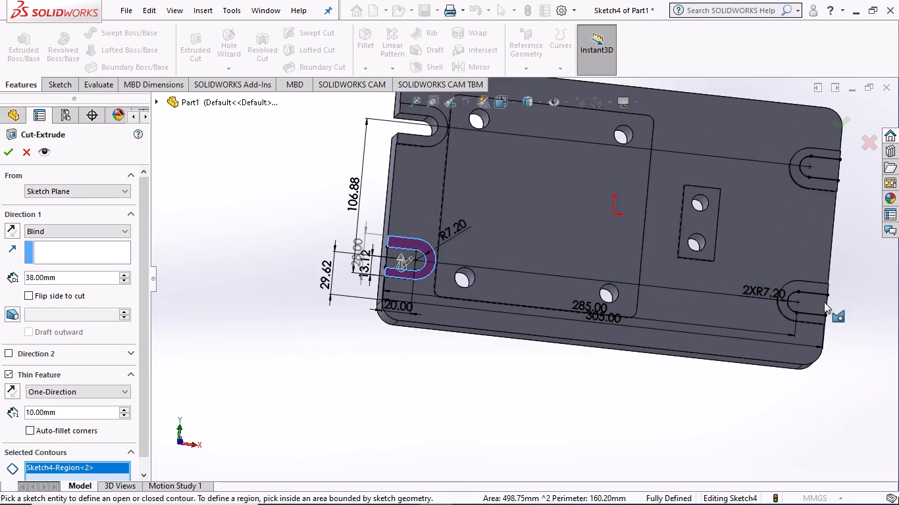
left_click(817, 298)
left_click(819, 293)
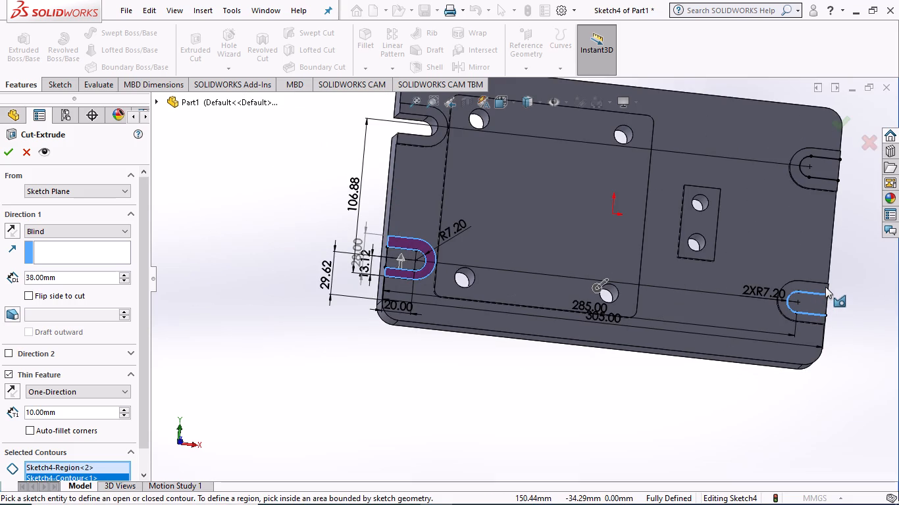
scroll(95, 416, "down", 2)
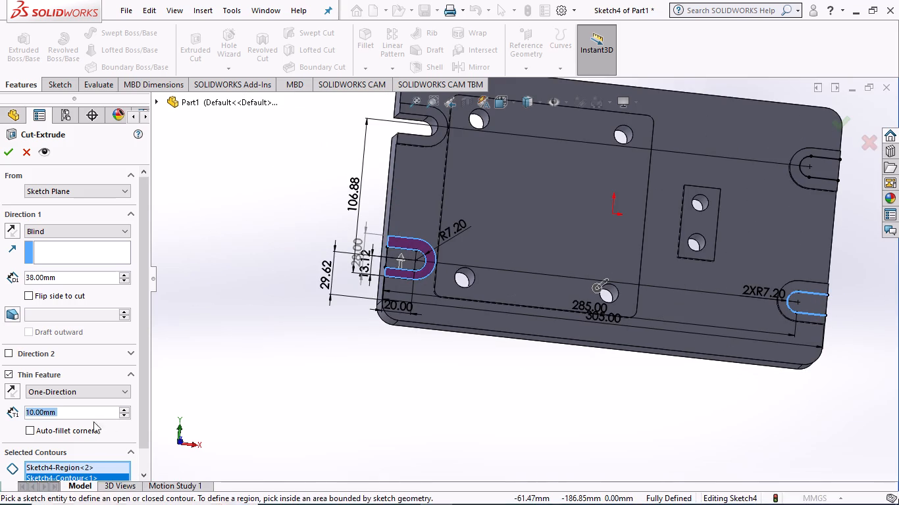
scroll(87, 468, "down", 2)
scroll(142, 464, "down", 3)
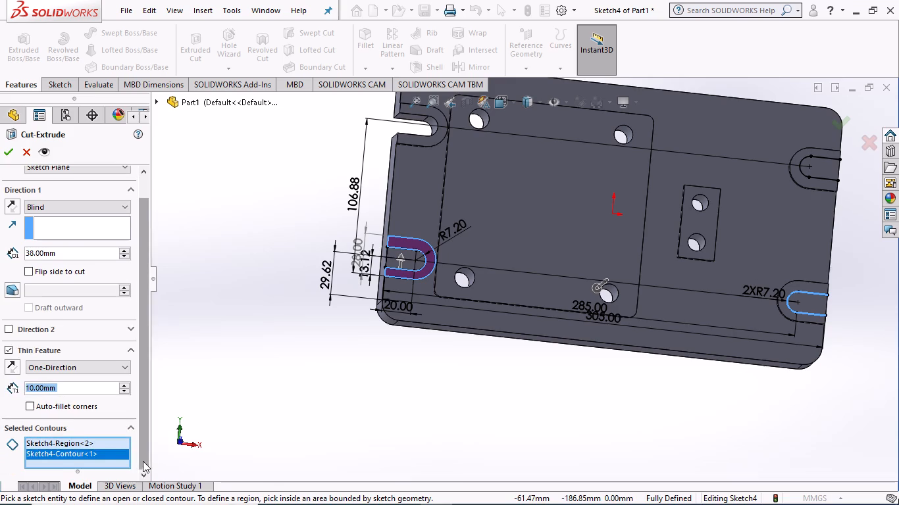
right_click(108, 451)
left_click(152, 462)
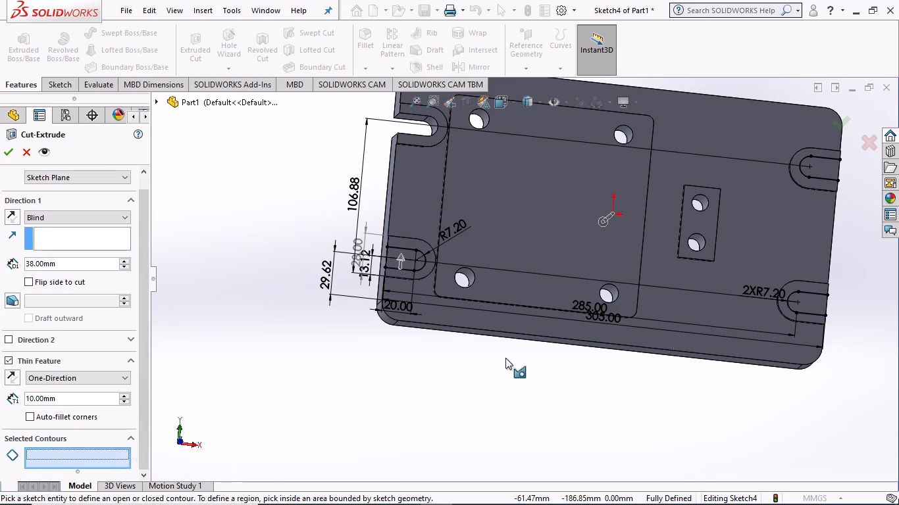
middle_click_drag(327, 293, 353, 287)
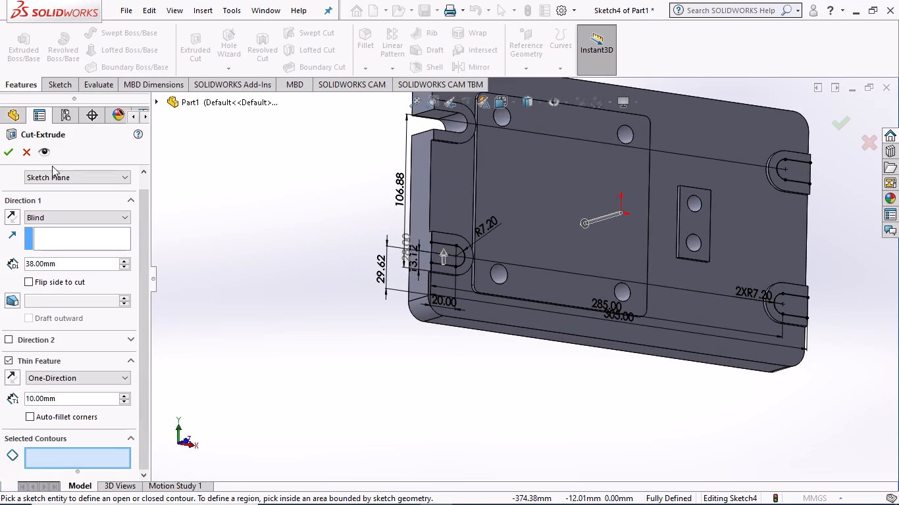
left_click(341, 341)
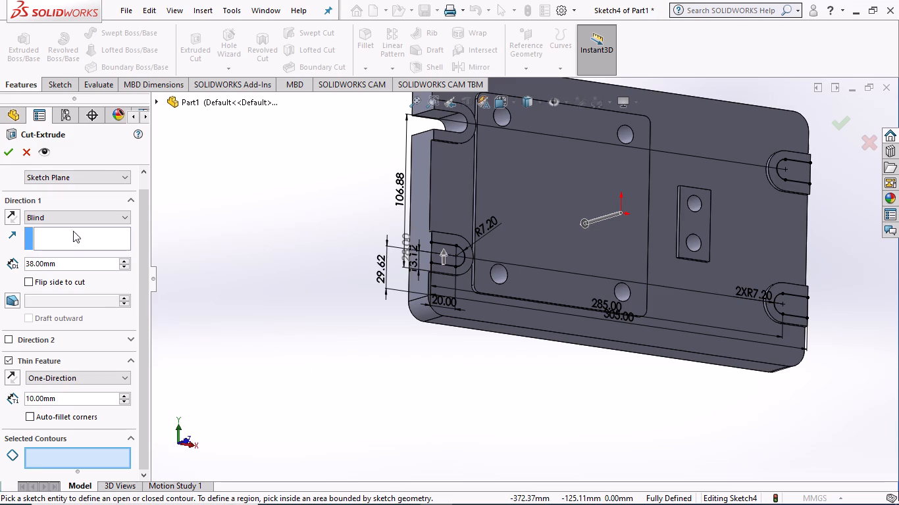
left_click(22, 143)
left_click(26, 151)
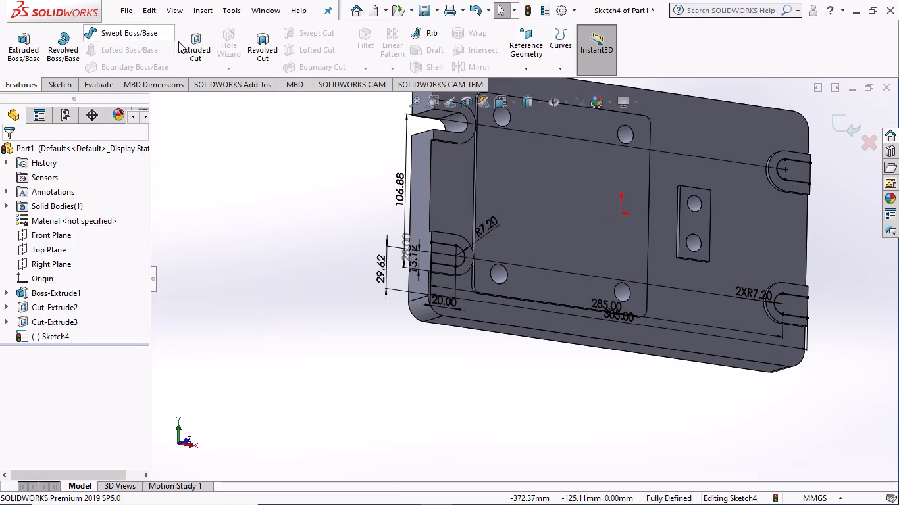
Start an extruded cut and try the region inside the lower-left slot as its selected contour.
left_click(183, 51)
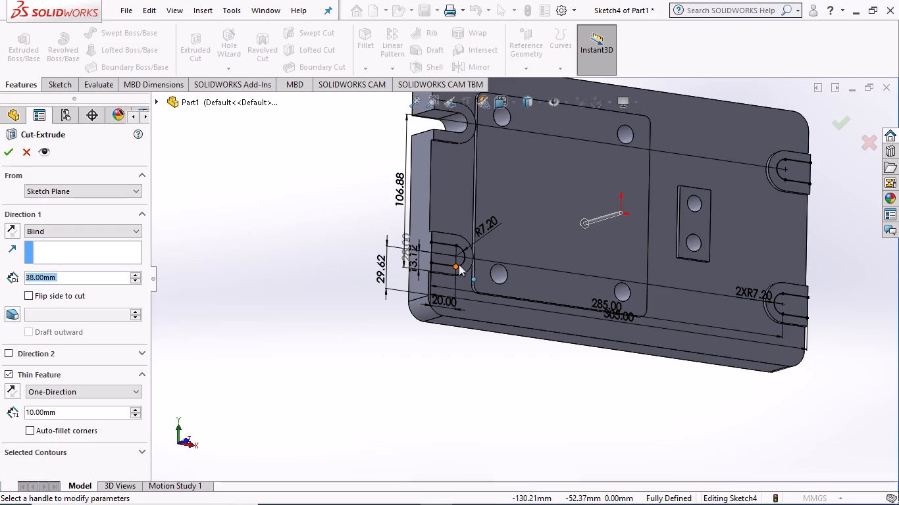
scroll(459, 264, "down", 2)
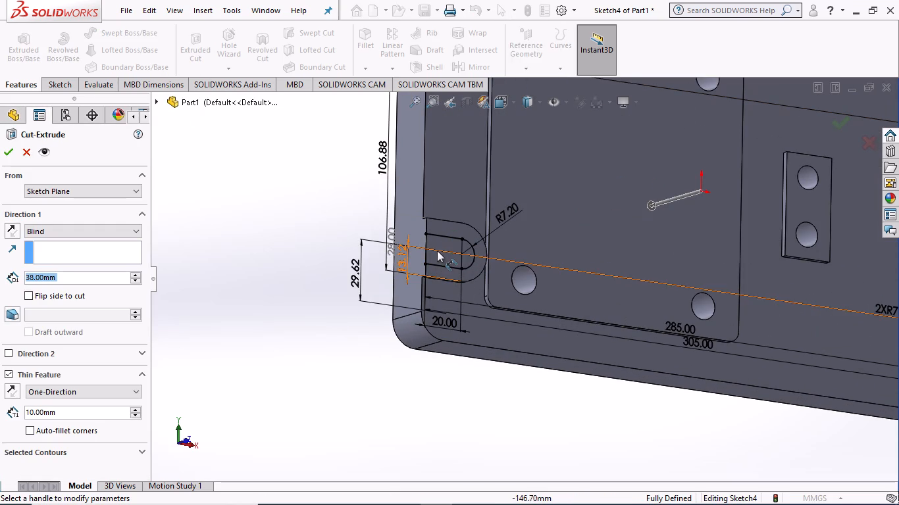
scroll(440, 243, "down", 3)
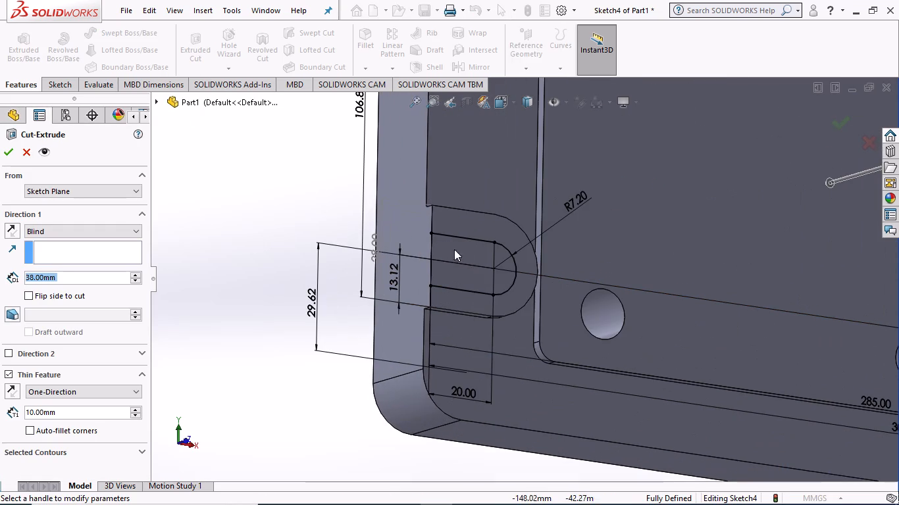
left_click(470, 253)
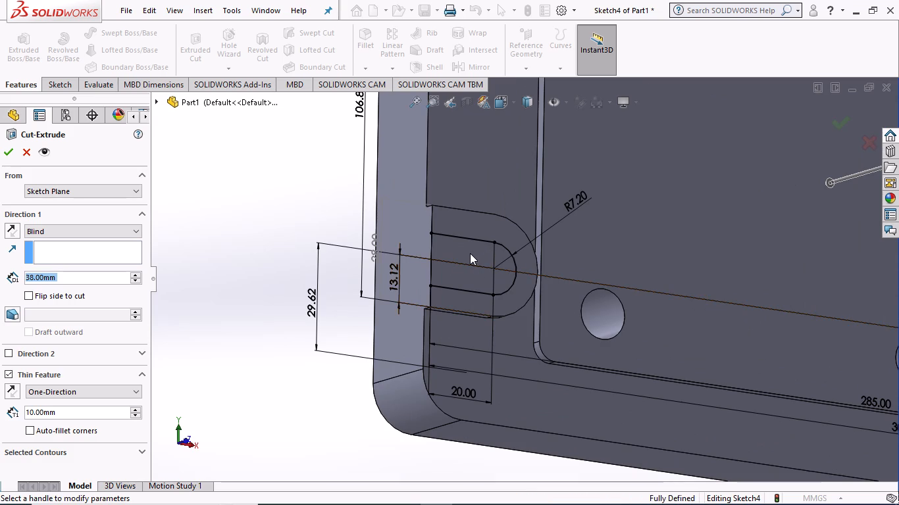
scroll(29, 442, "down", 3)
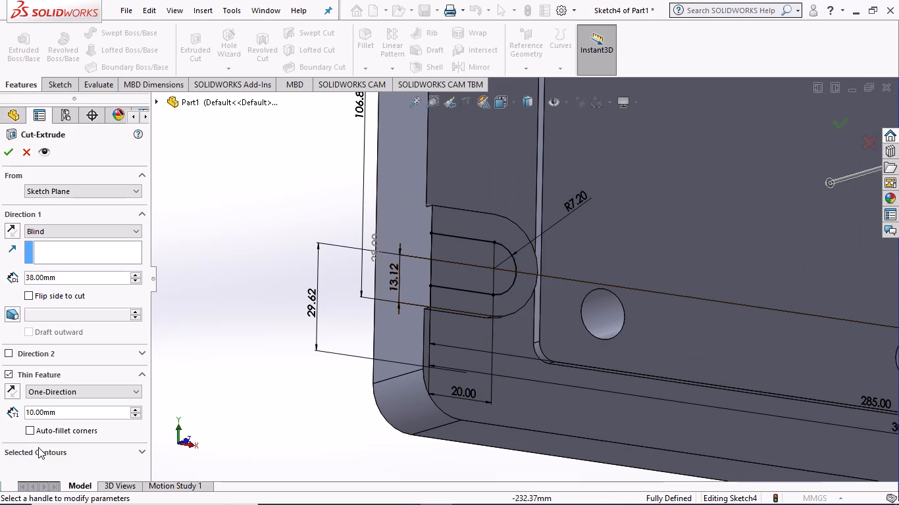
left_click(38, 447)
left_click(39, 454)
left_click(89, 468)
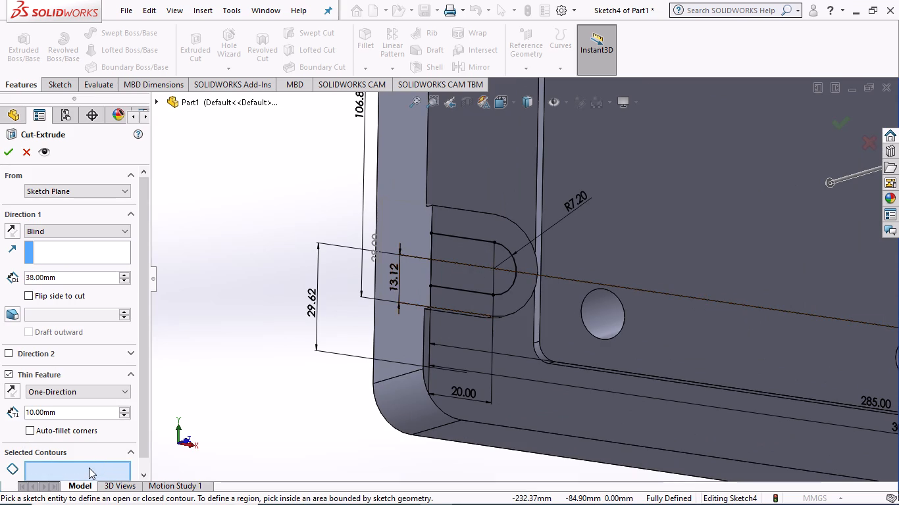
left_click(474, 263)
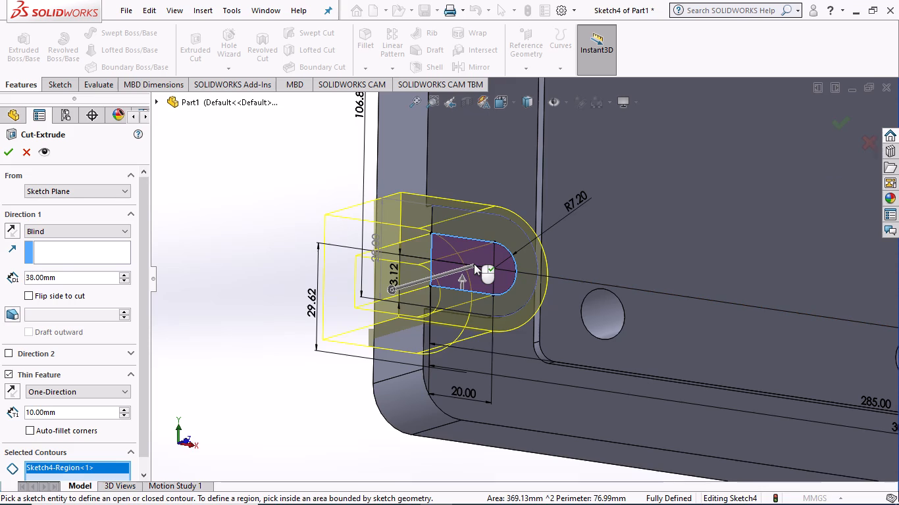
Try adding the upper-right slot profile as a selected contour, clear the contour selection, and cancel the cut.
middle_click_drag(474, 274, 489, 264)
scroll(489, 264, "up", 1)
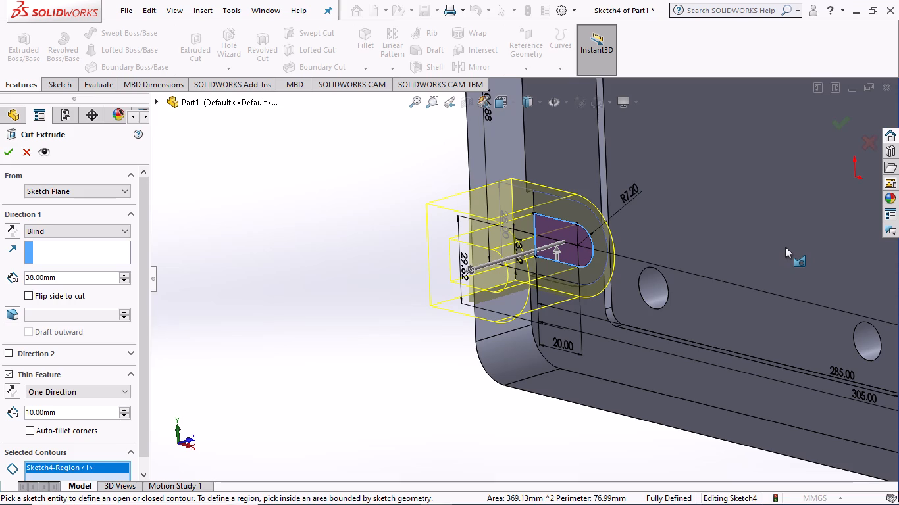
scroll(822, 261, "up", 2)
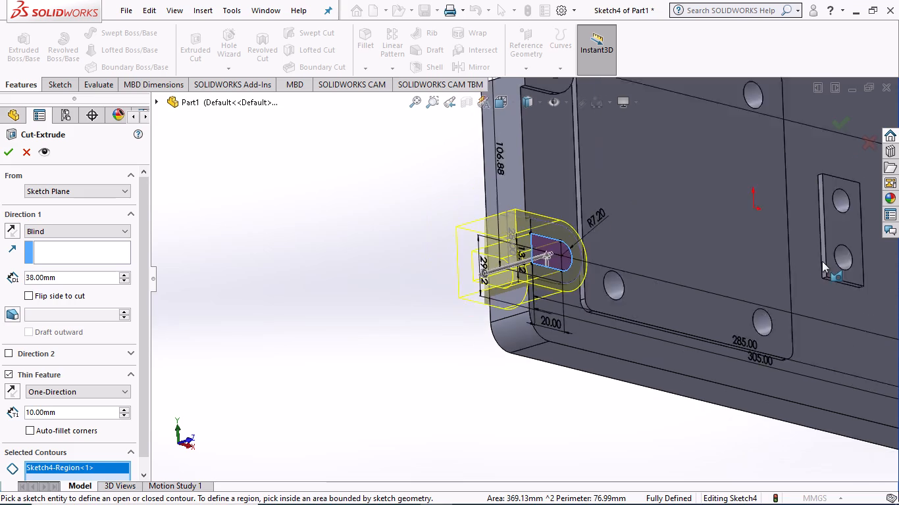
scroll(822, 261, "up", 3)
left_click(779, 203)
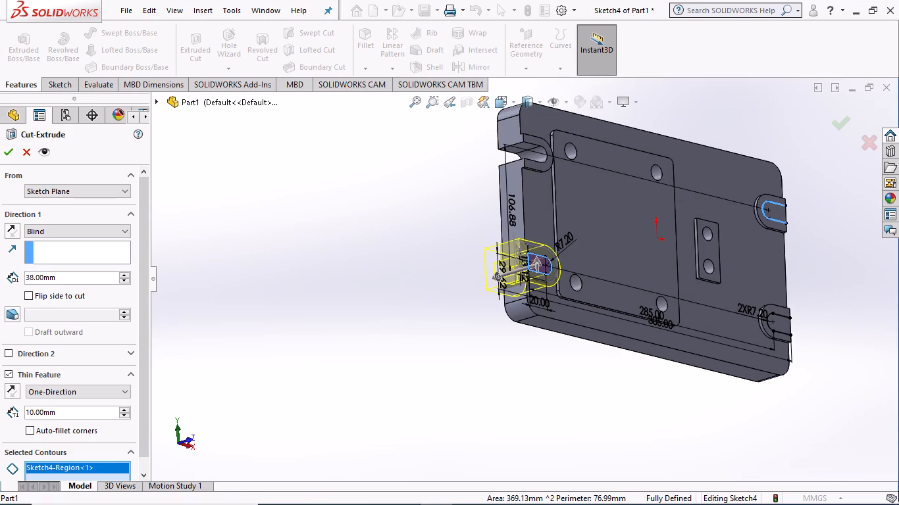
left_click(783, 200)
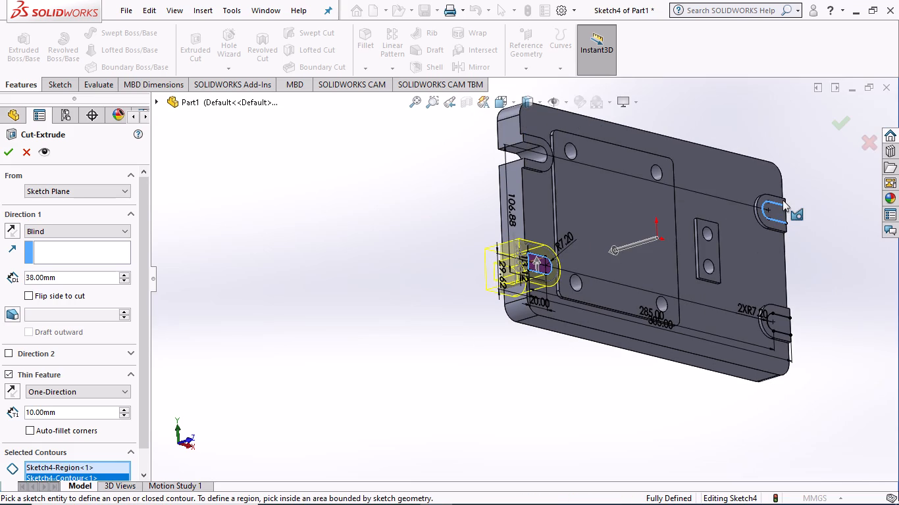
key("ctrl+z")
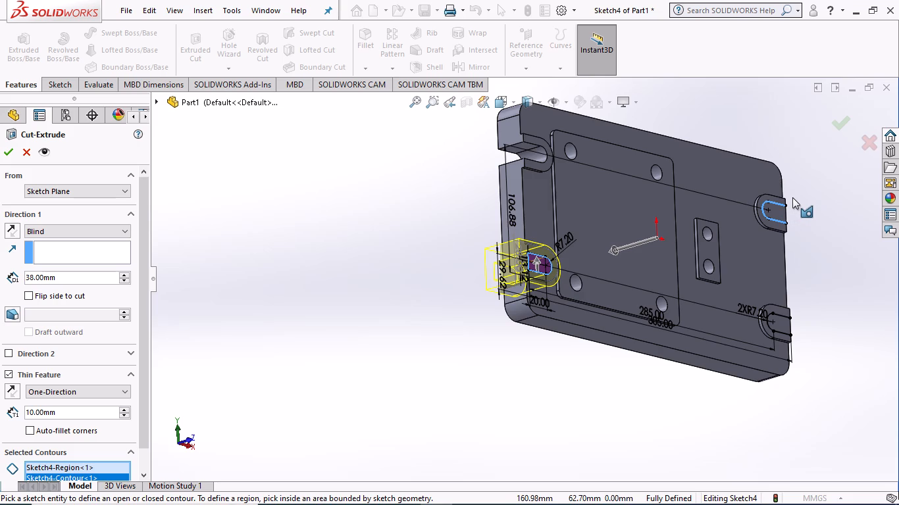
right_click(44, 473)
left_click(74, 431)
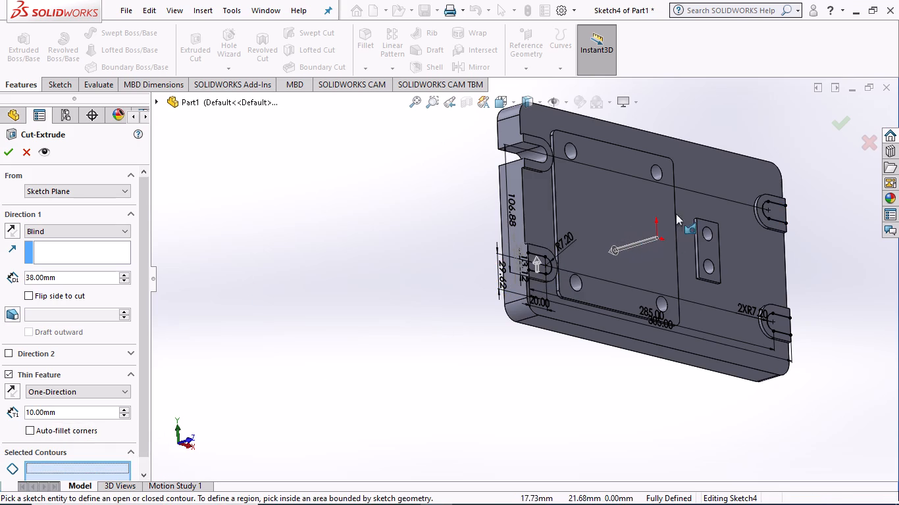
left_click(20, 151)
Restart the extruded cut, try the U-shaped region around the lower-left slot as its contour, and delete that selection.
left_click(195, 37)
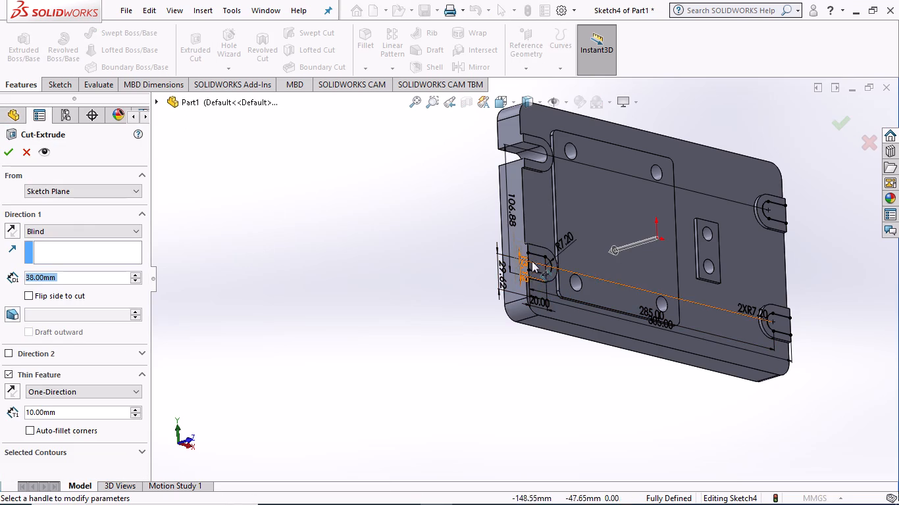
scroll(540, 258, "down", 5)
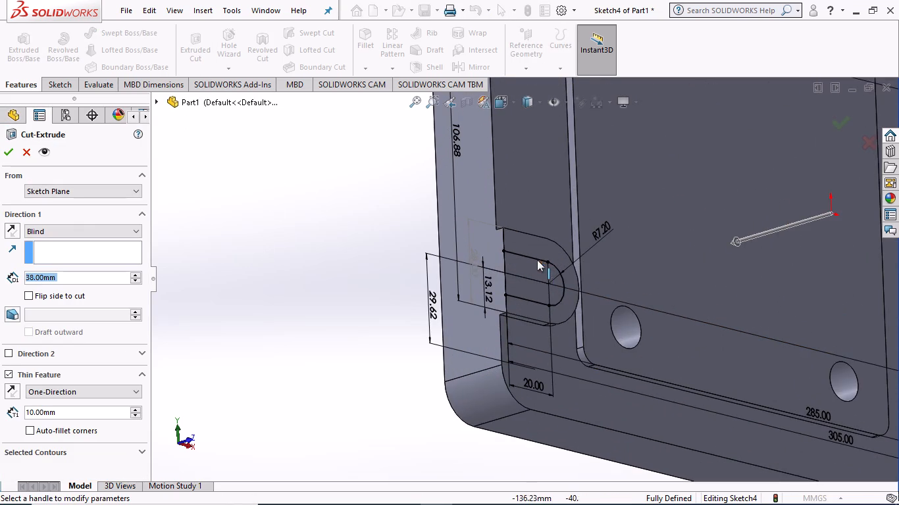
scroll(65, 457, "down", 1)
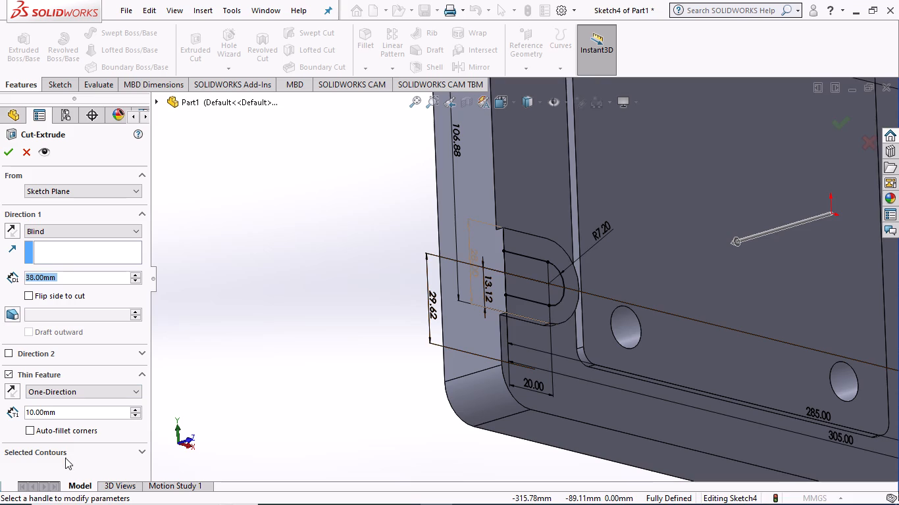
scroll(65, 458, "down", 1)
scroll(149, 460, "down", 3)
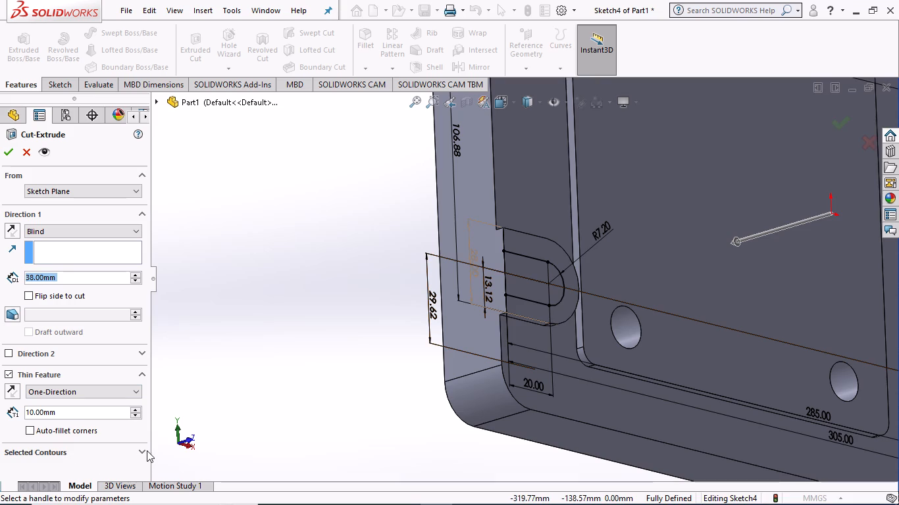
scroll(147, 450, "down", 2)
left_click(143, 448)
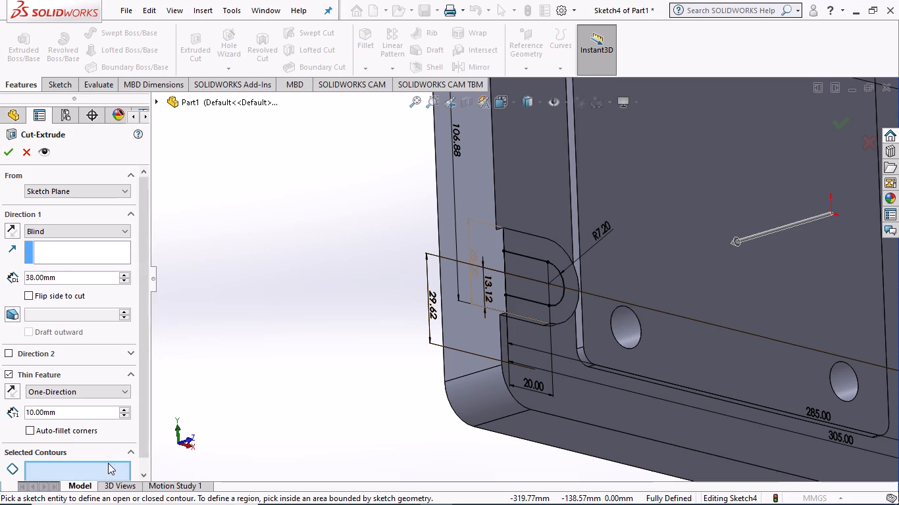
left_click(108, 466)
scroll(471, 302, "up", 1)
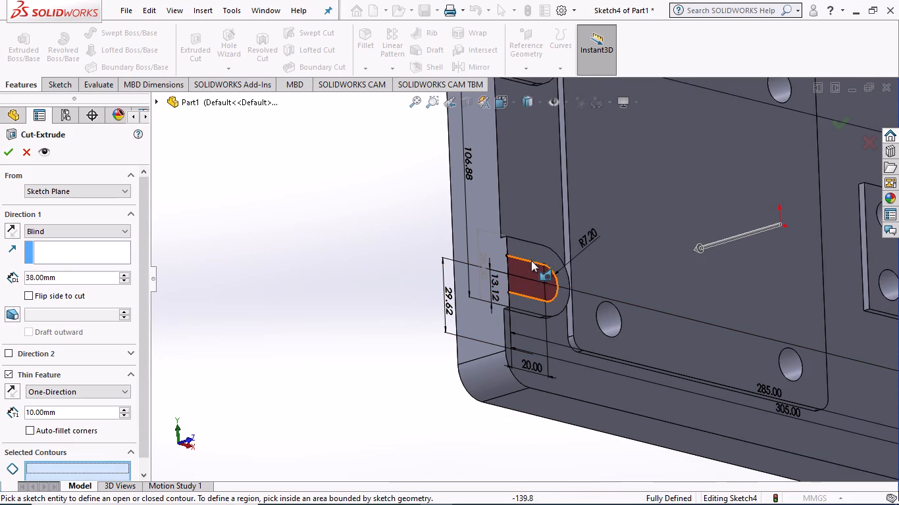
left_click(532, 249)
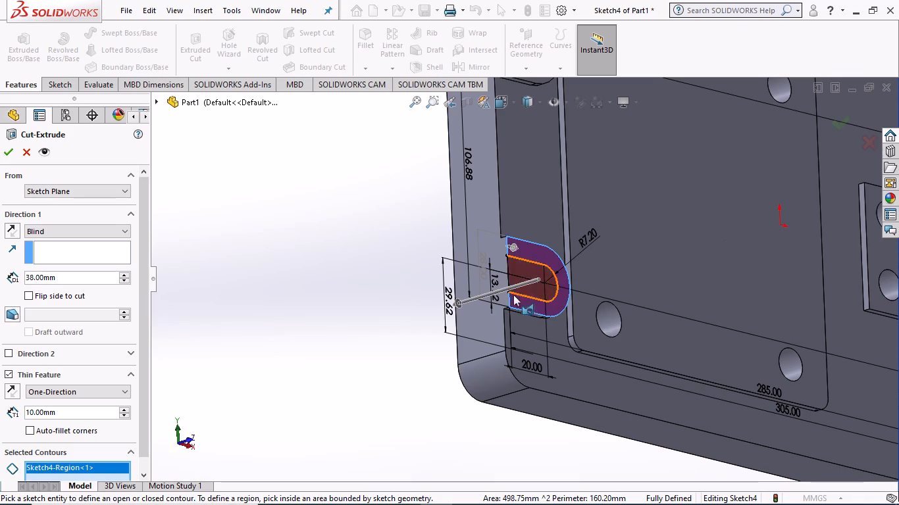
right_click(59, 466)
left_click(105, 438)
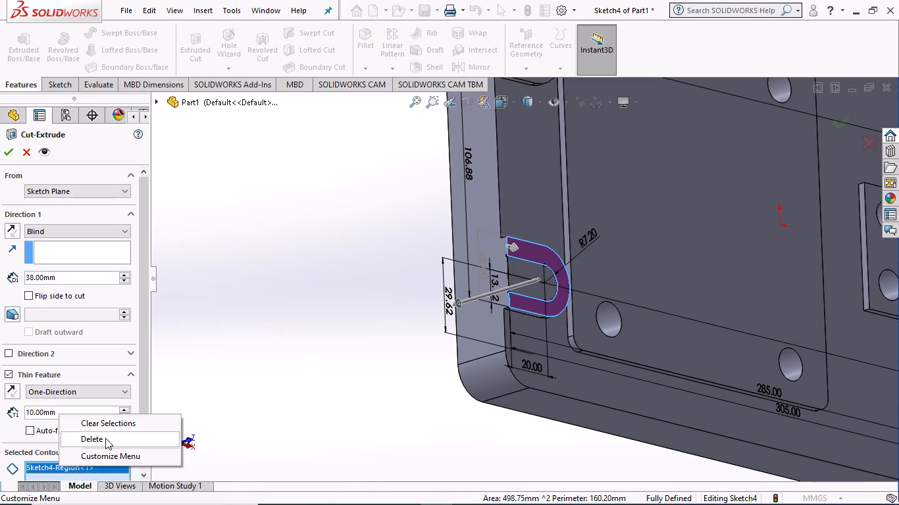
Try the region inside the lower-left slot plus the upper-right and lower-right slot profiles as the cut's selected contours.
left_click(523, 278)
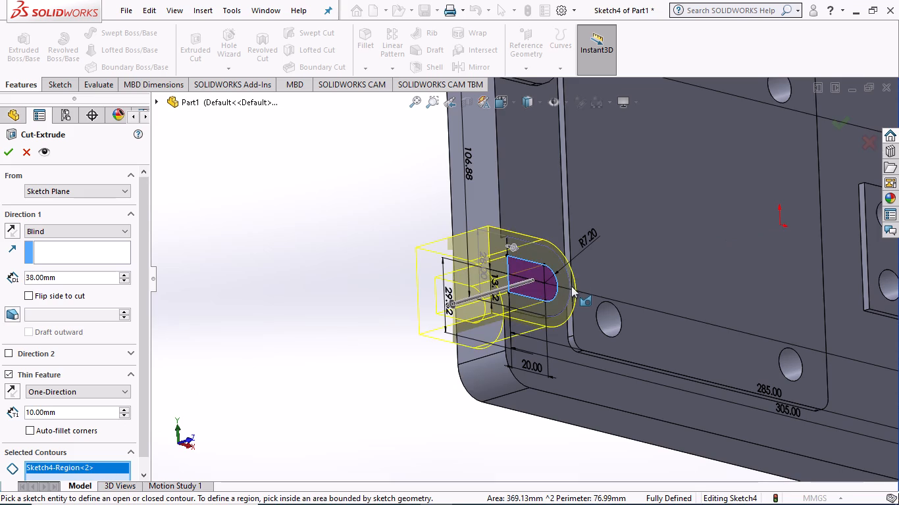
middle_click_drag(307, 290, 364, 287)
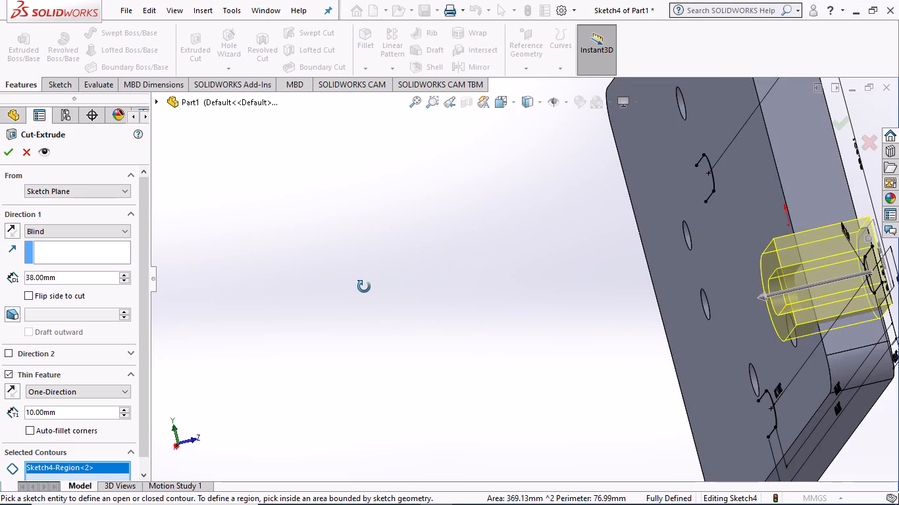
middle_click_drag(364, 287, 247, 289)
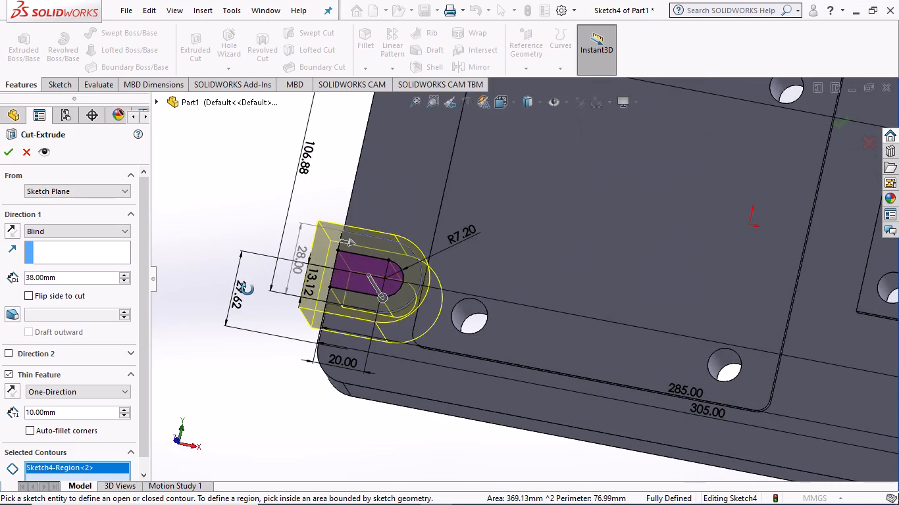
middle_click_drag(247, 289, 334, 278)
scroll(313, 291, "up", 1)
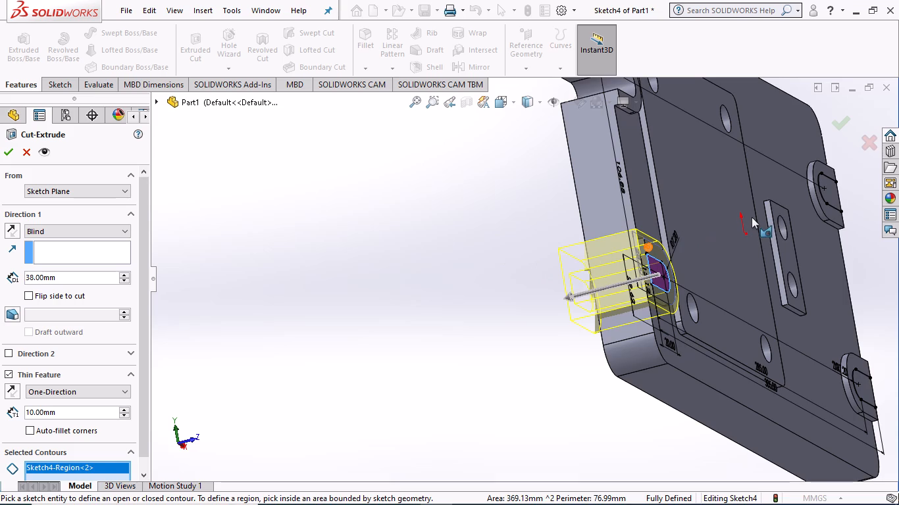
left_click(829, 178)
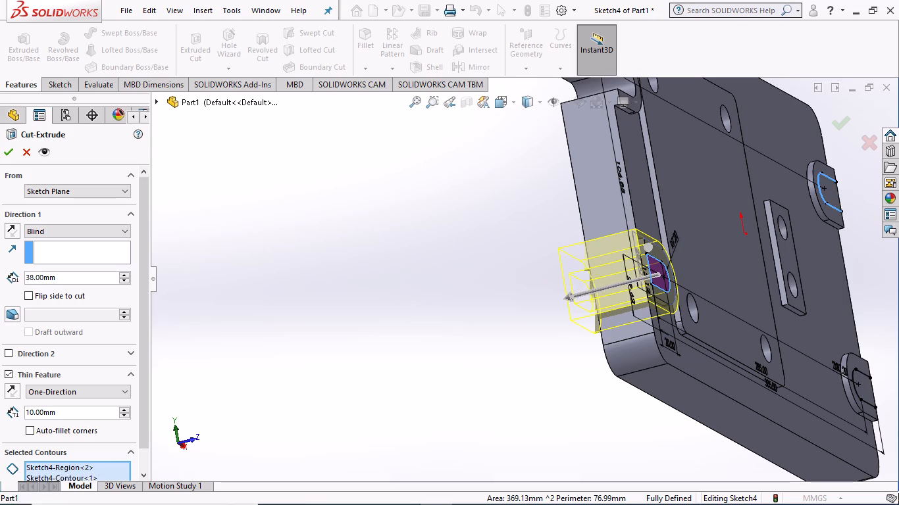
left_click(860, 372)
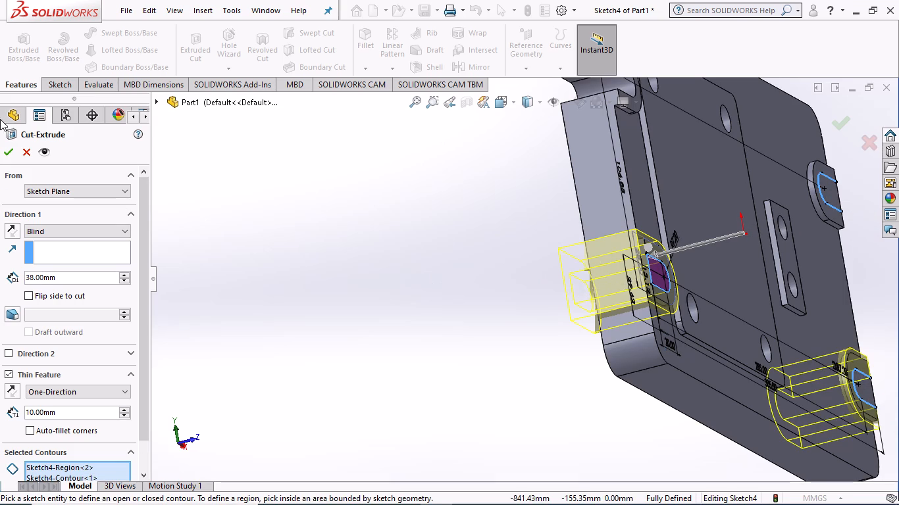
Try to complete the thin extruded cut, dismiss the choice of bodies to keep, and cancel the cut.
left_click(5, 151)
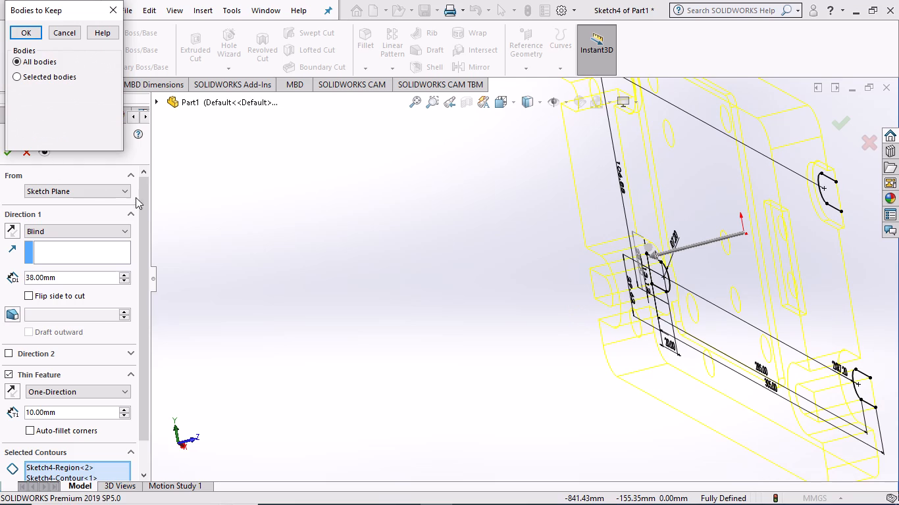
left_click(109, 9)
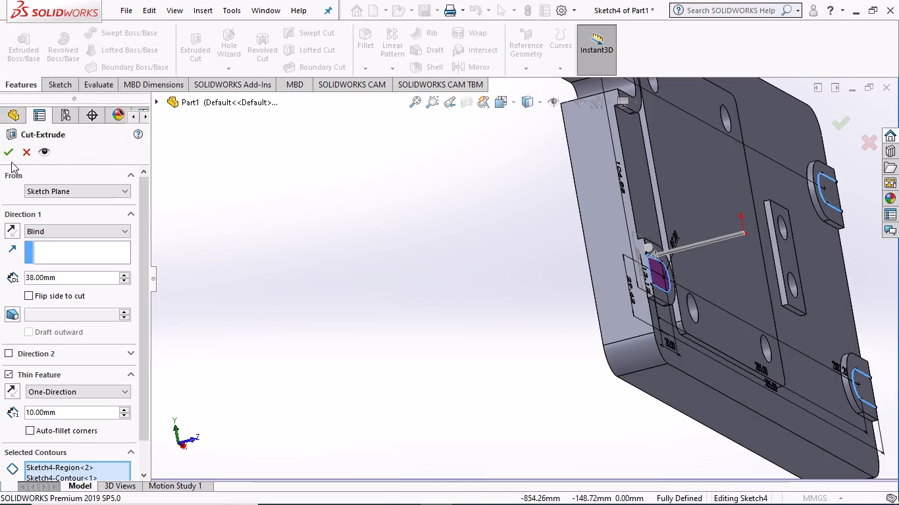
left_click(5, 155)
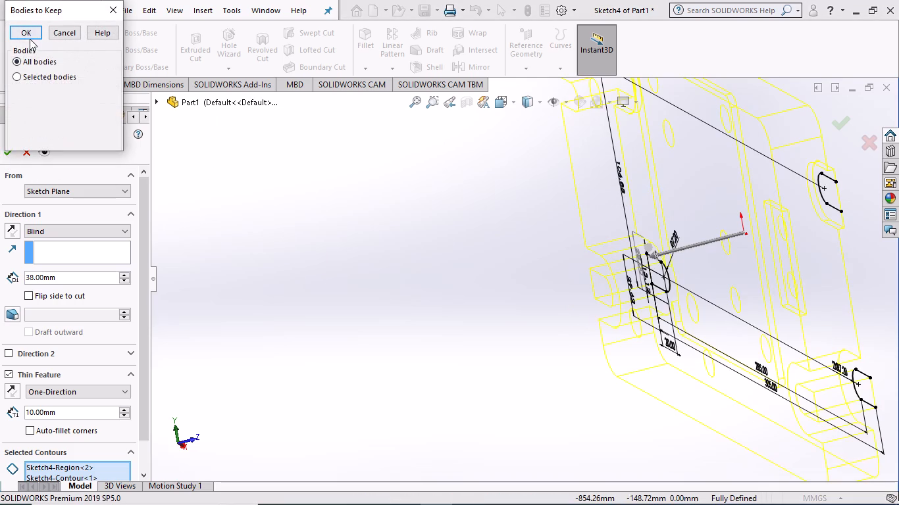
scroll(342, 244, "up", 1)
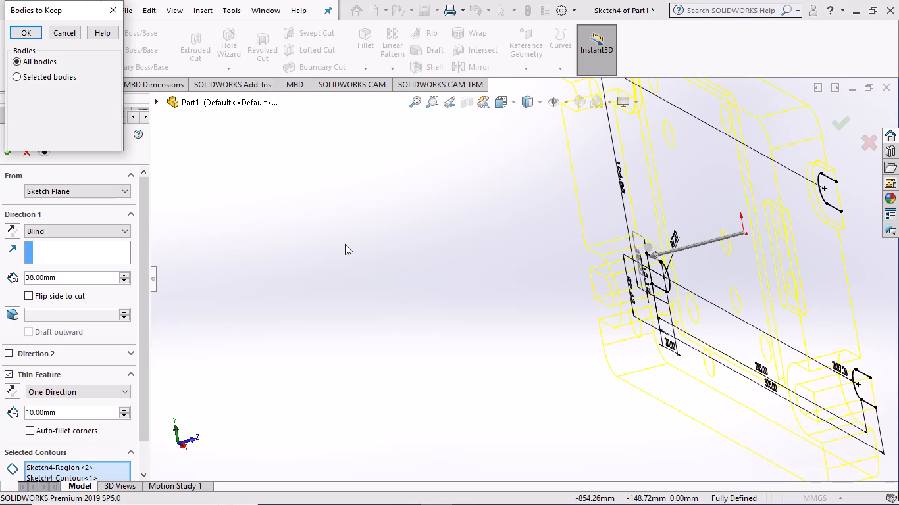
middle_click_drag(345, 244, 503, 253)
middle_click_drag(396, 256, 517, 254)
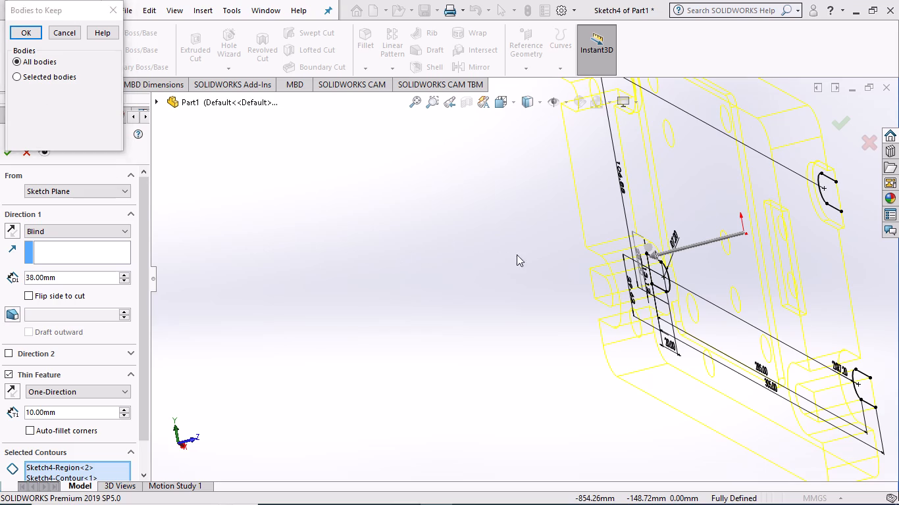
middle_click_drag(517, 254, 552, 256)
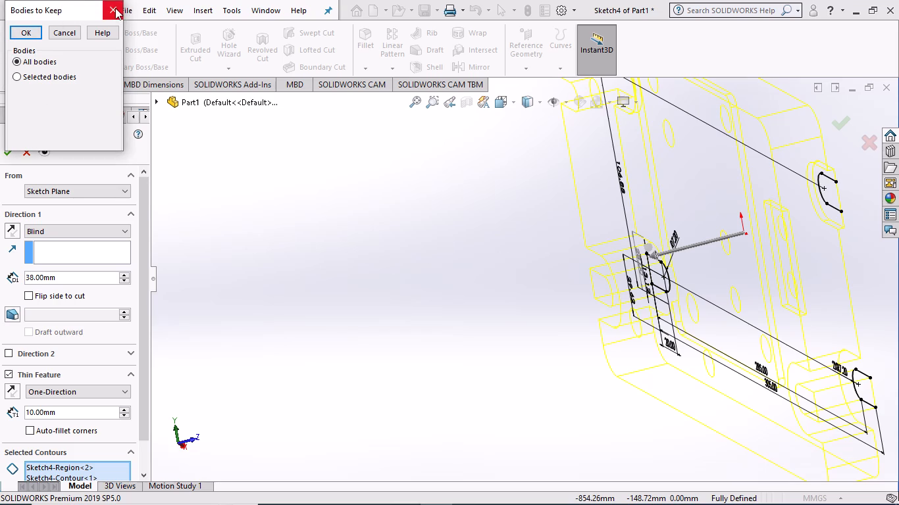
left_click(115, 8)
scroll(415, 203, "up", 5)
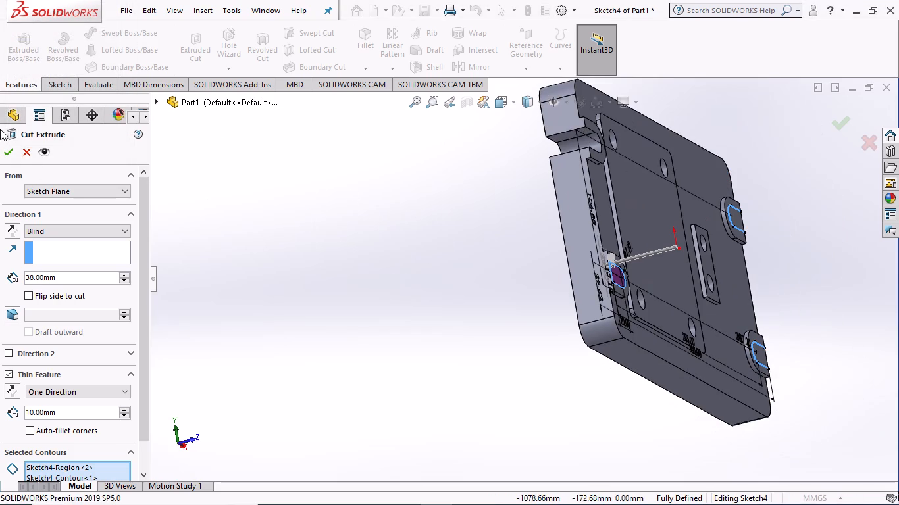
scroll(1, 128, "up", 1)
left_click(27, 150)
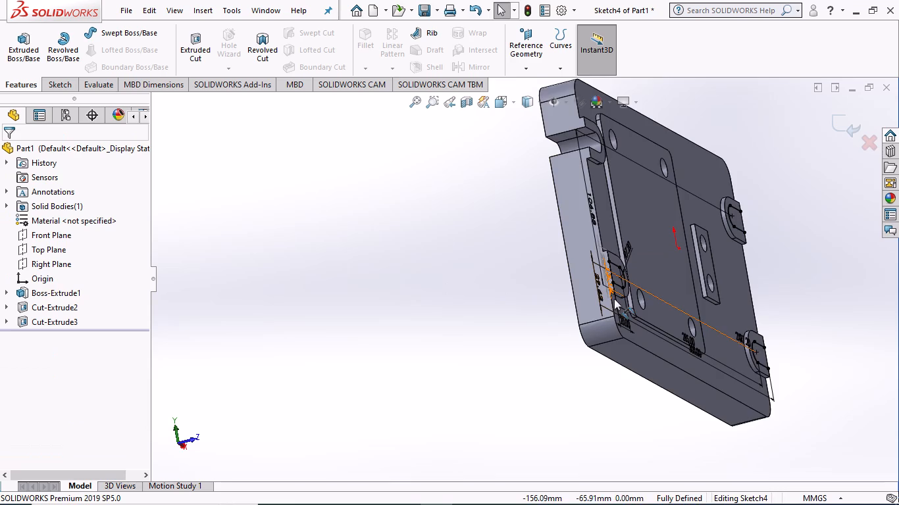
Delete the 13.12 mm vertical dimension that locates the lower-right slot's centre.
middle_click_drag(612, 299, 569, 346)
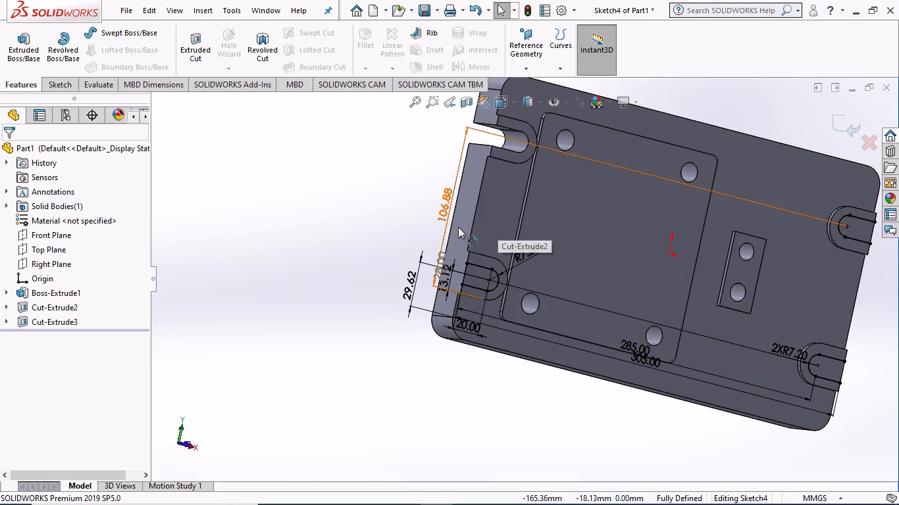
left_click(477, 276)
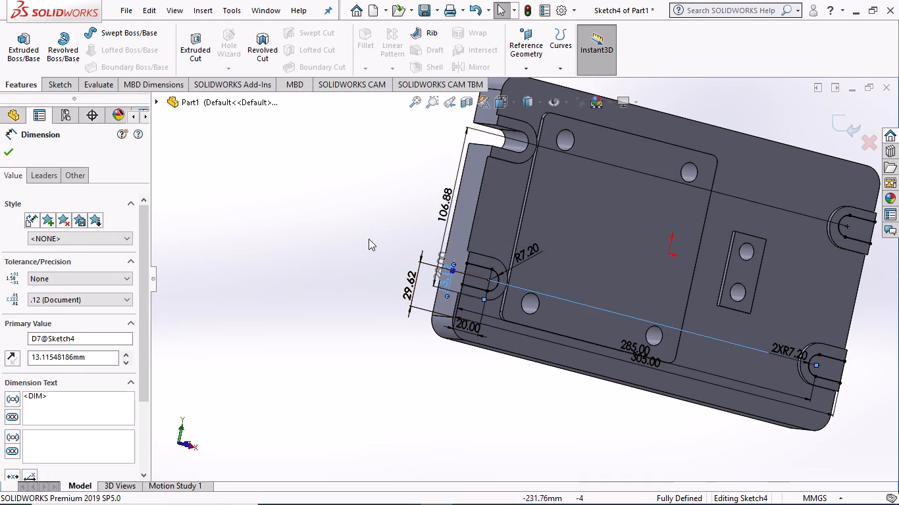
left_click(369, 239)
left_click(369, 239)
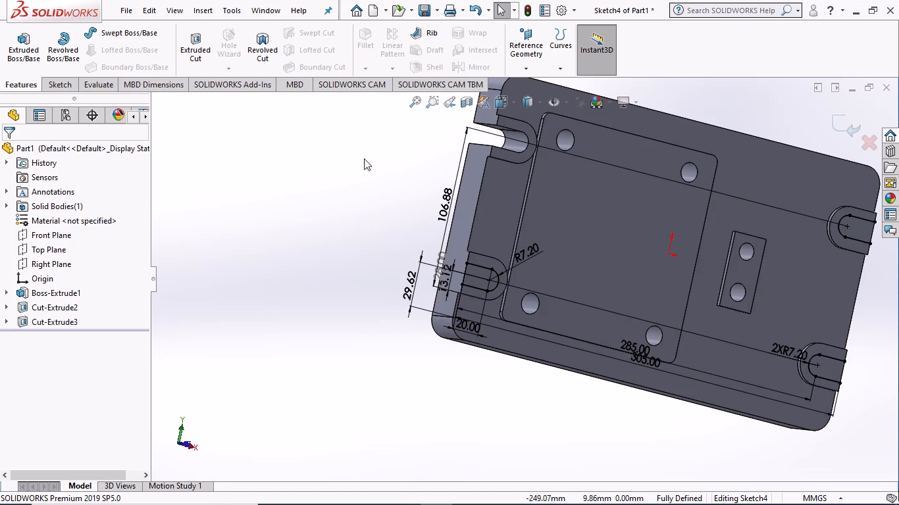
scroll(364, 158, "up", 3)
left_click(54, 86)
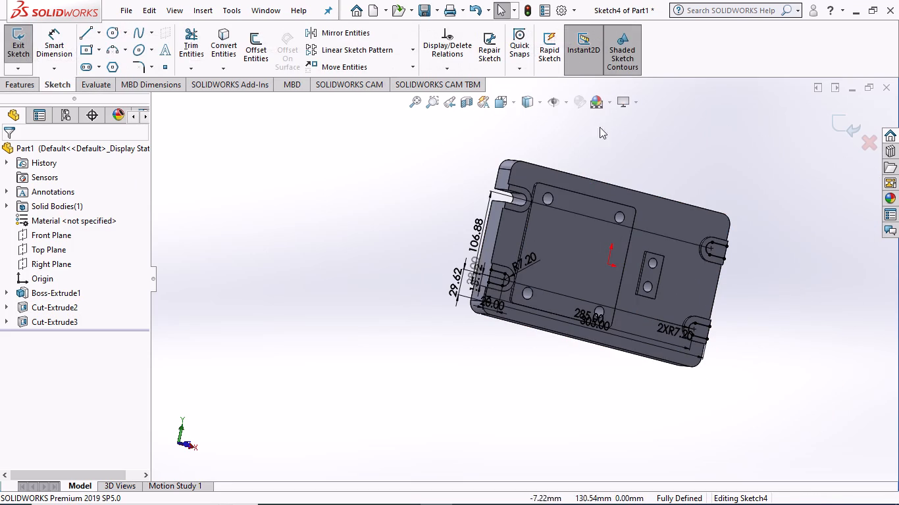
left_click(512, 102)
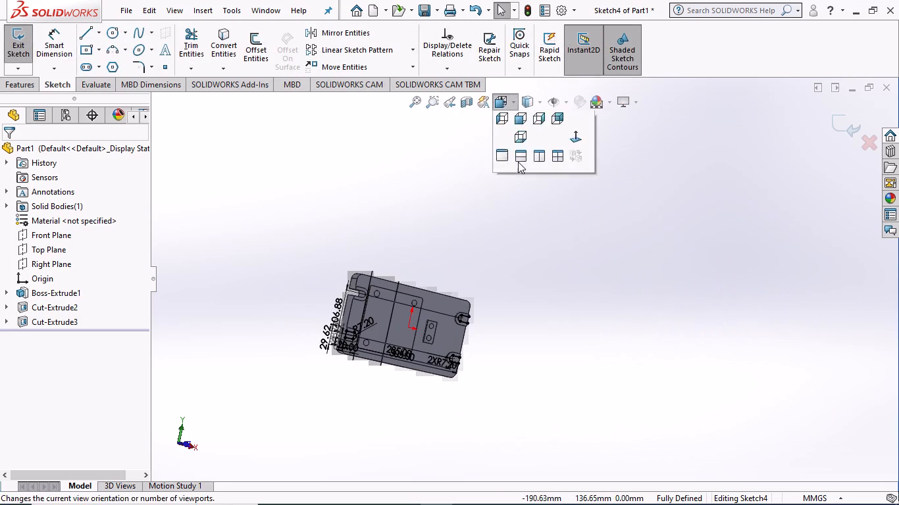
left_click(518, 162)
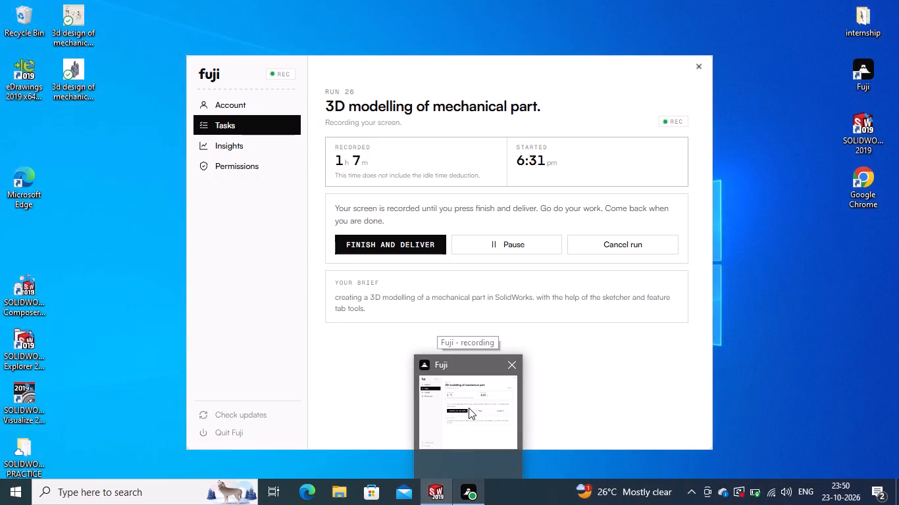
scroll(524, 343, "down", 3)
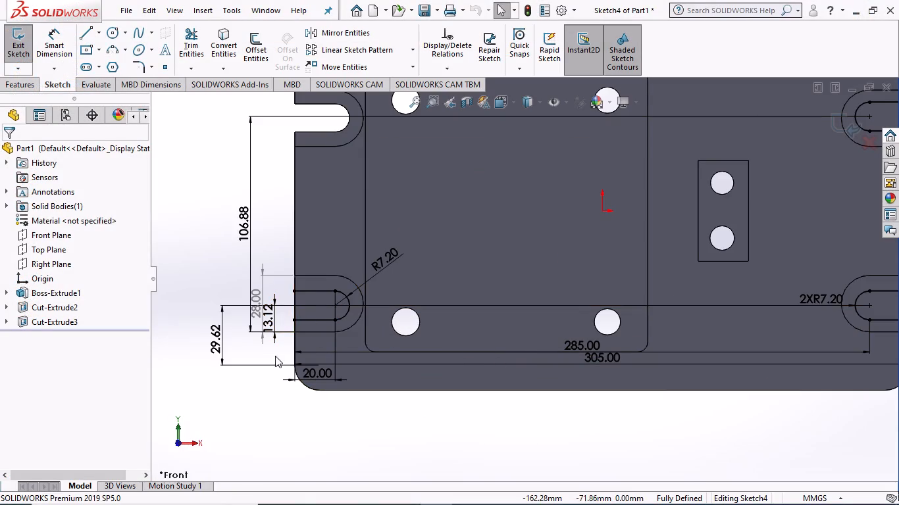
left_click(463, 303)
key("Delete")
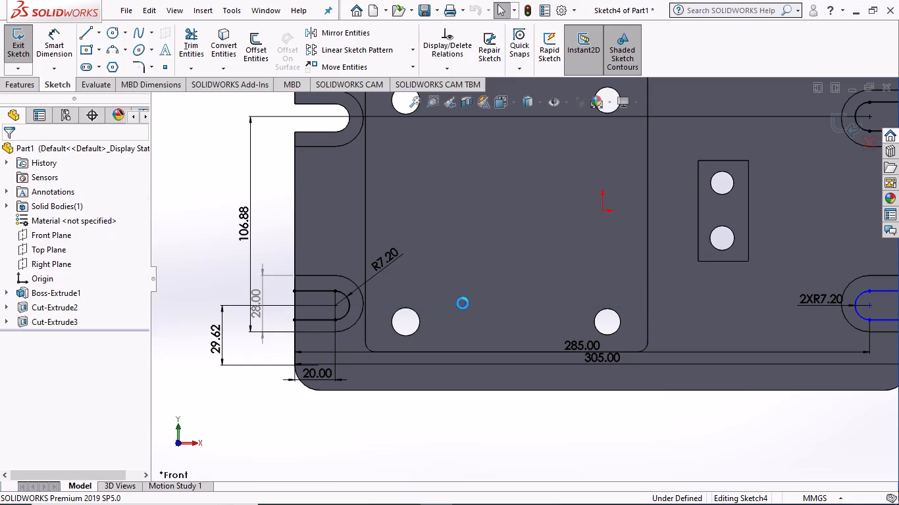
Dimension the lower-right slot's centre vertically from the plate's bottom edge, accepting the proposed value.
middle_click(761, 285)
scroll(761, 285, "up", 3)
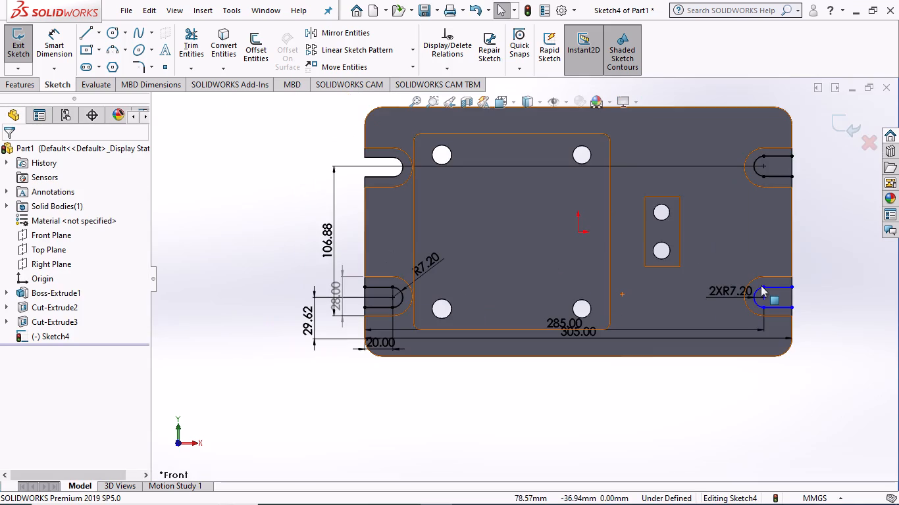
scroll(762, 293, "down", 1)
left_click(52, 34)
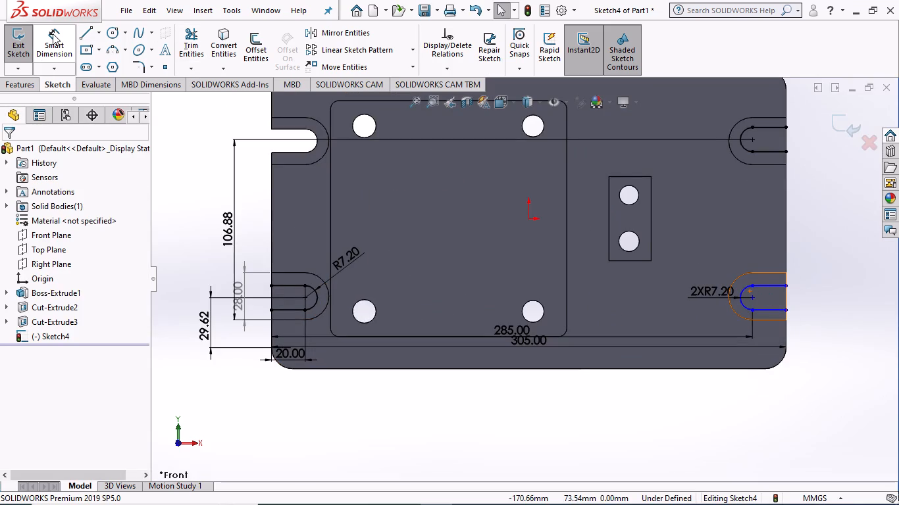
left_click(750, 295)
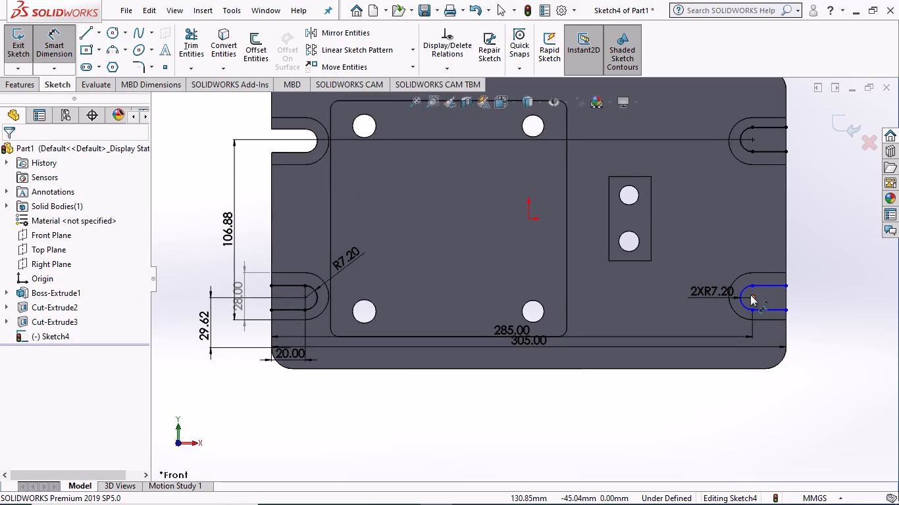
left_click(768, 368)
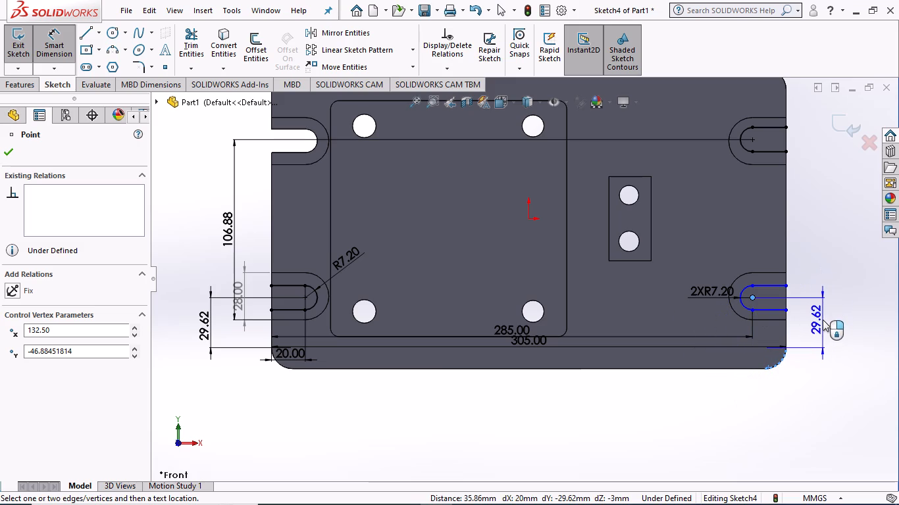
key("Escape")
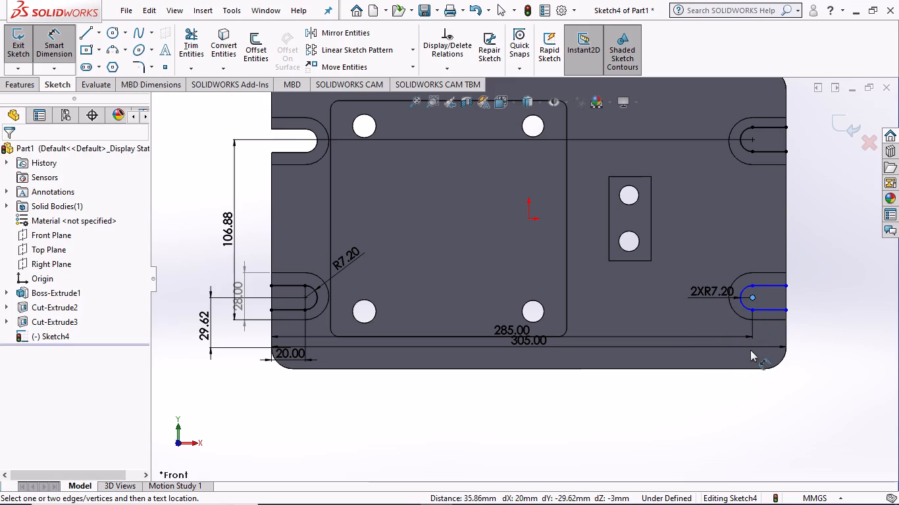
left_click(751, 367)
left_click(828, 340)
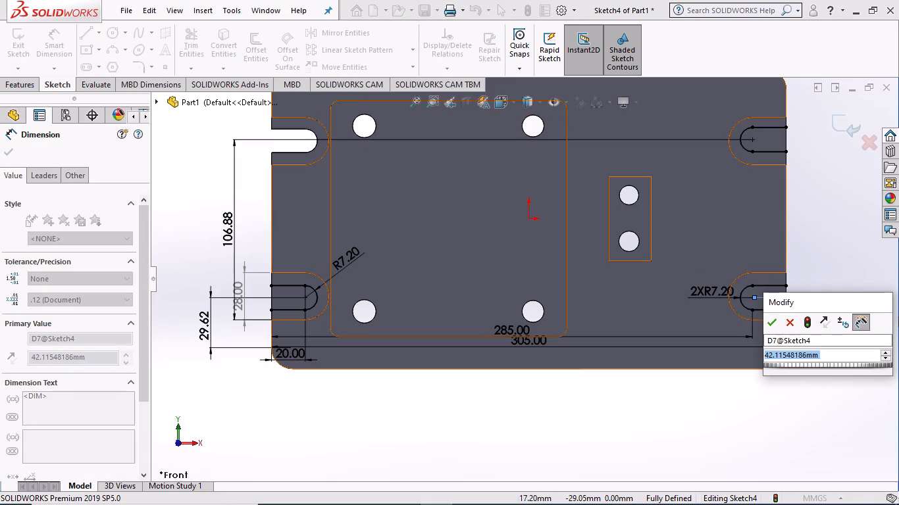
left_click(775, 322)
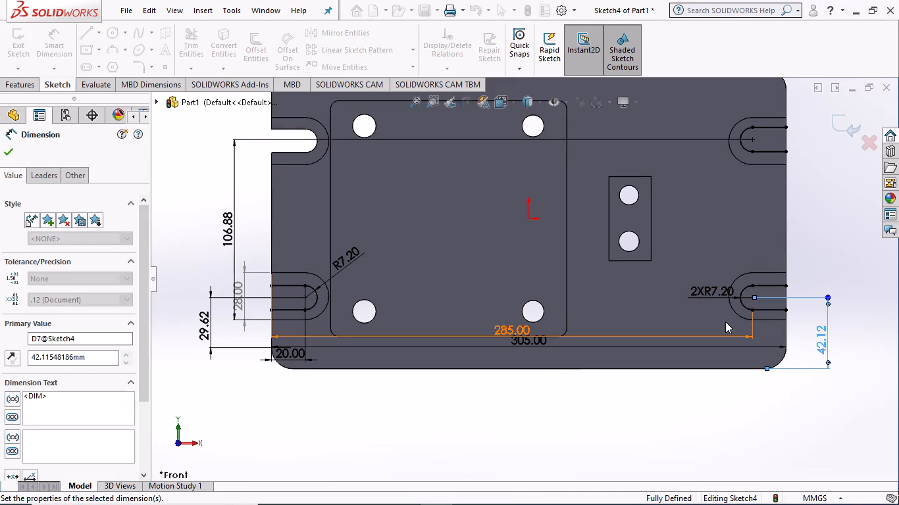
scroll(602, 295, "up", 2)
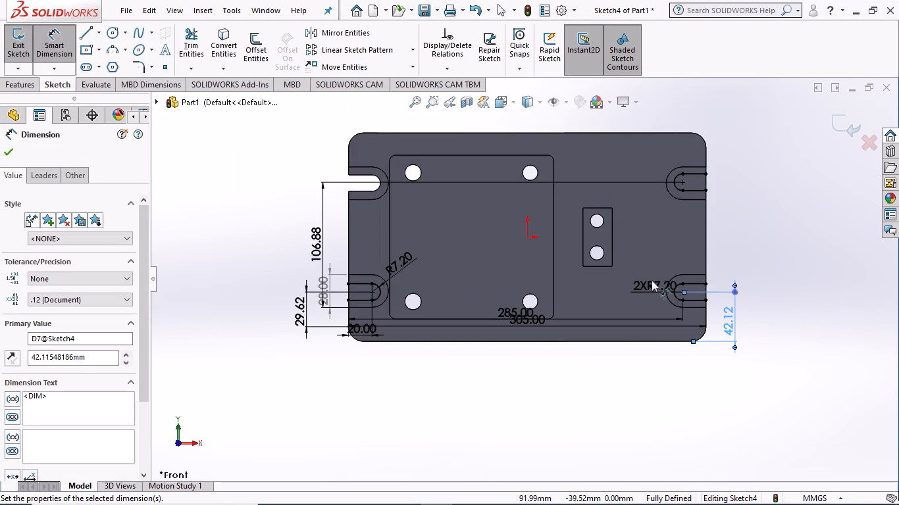
left_click(765, 237)
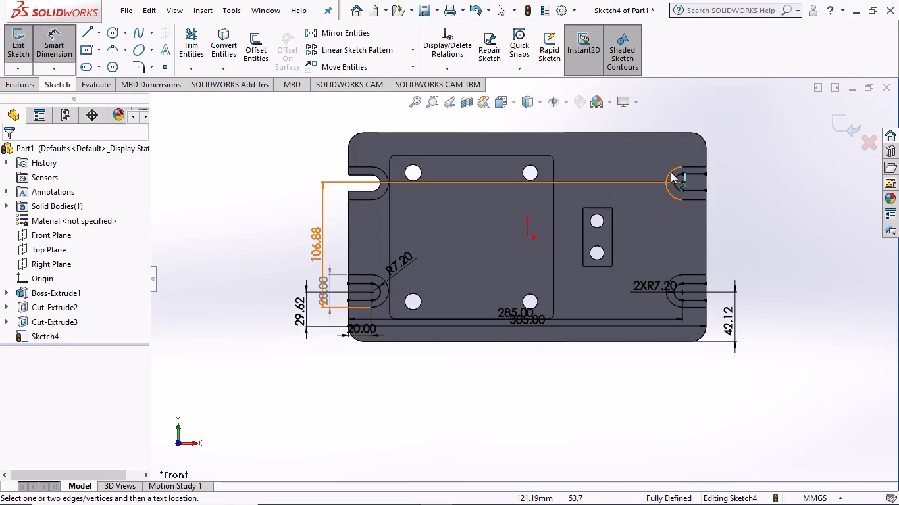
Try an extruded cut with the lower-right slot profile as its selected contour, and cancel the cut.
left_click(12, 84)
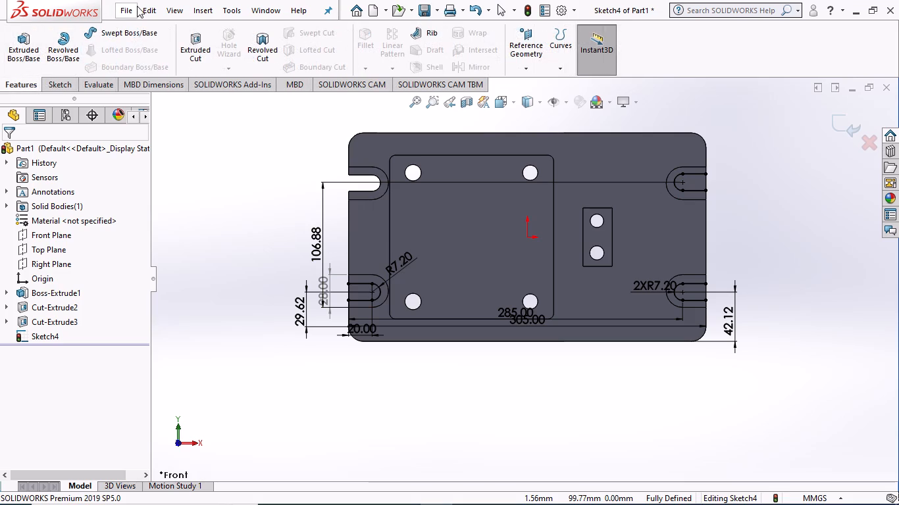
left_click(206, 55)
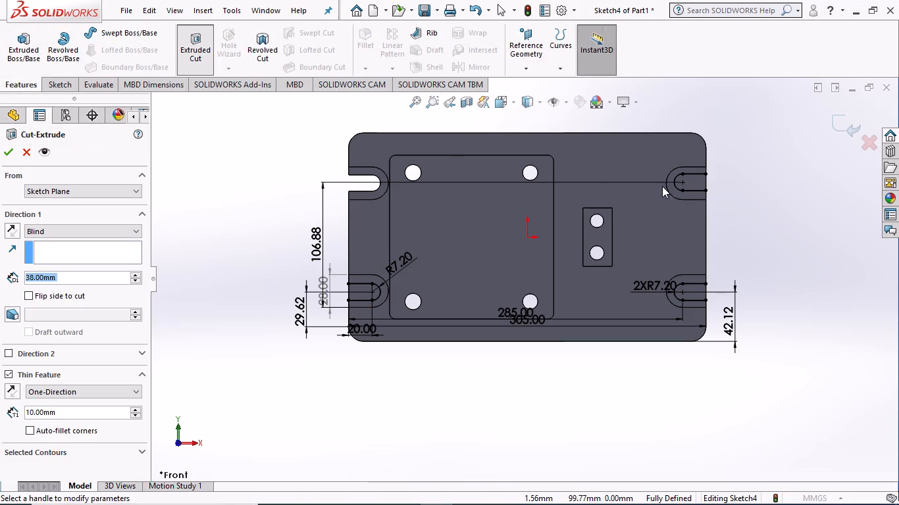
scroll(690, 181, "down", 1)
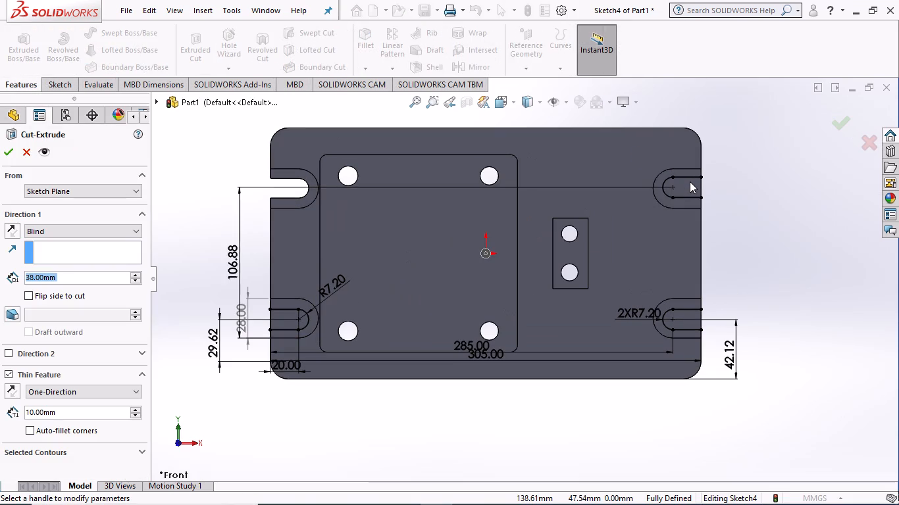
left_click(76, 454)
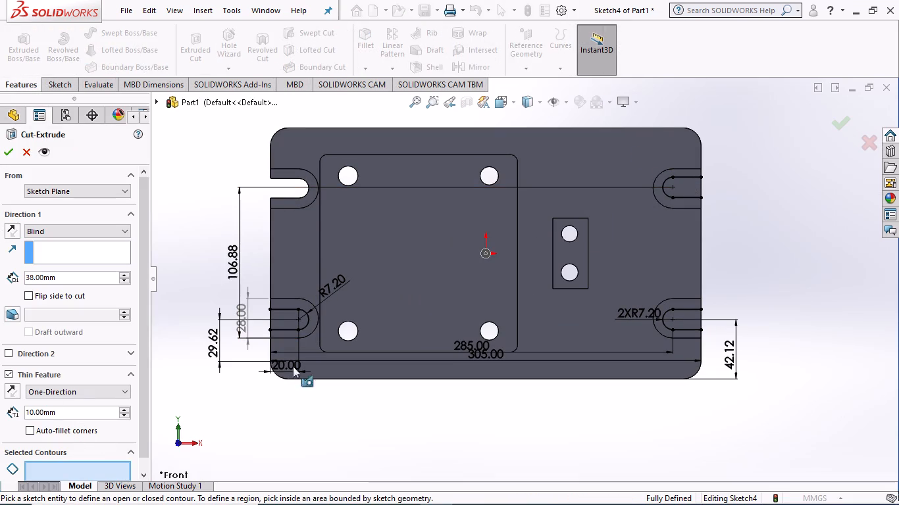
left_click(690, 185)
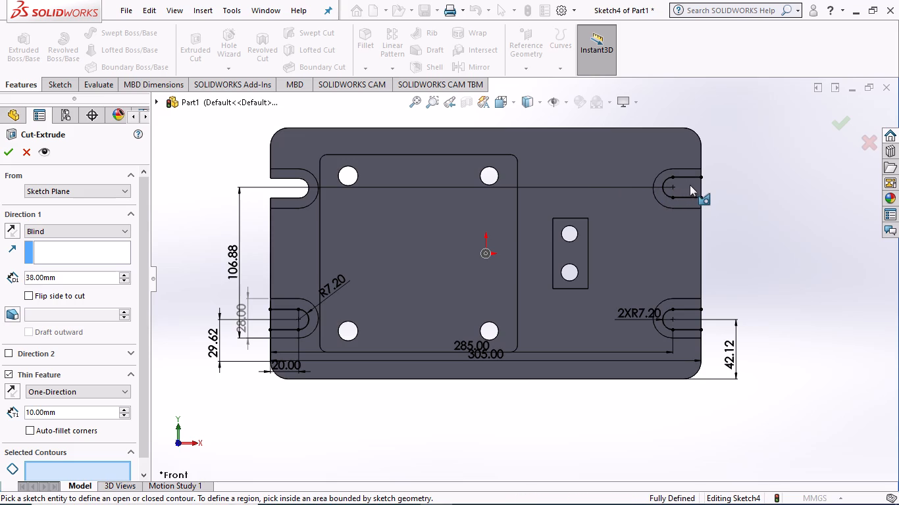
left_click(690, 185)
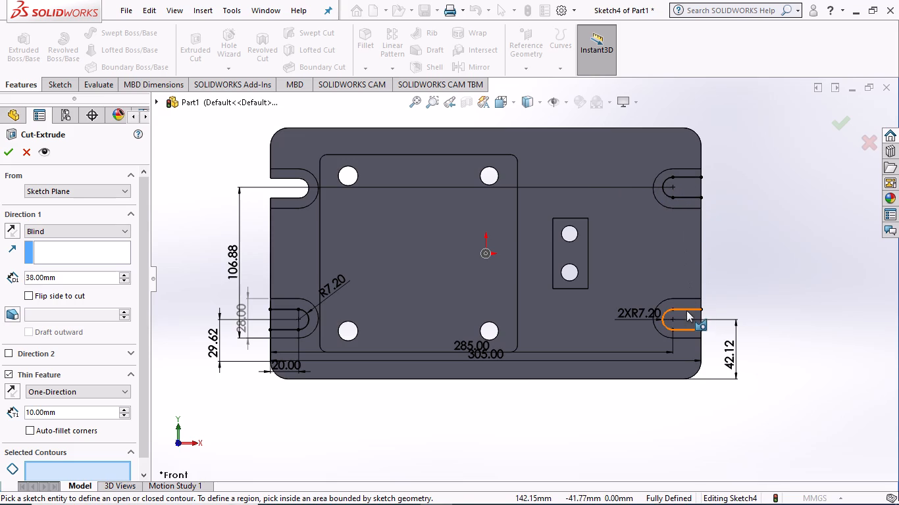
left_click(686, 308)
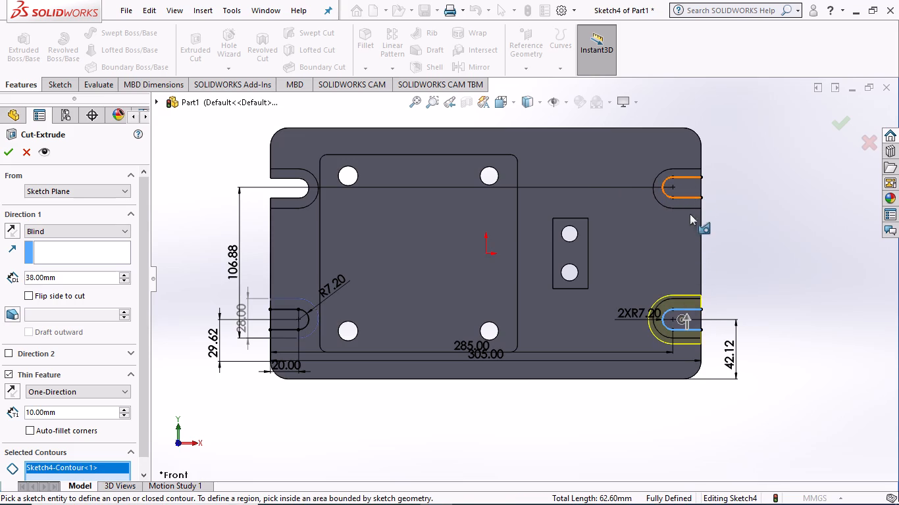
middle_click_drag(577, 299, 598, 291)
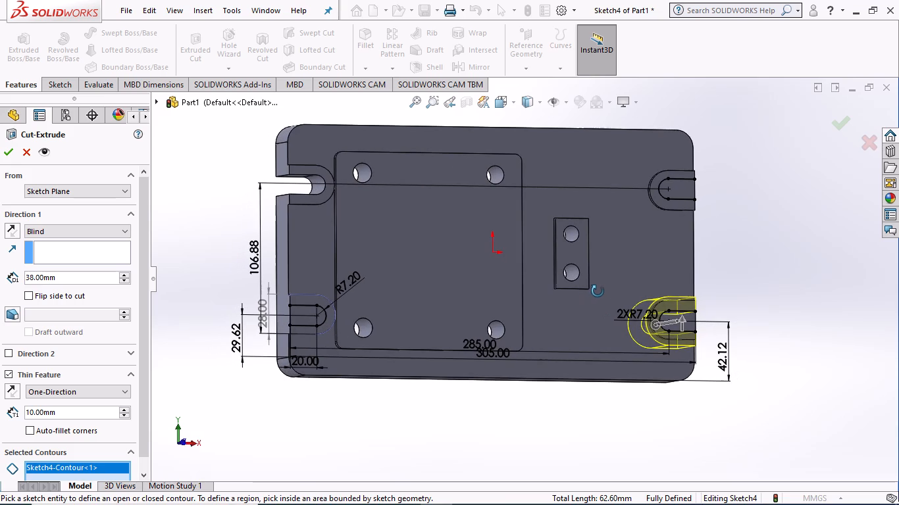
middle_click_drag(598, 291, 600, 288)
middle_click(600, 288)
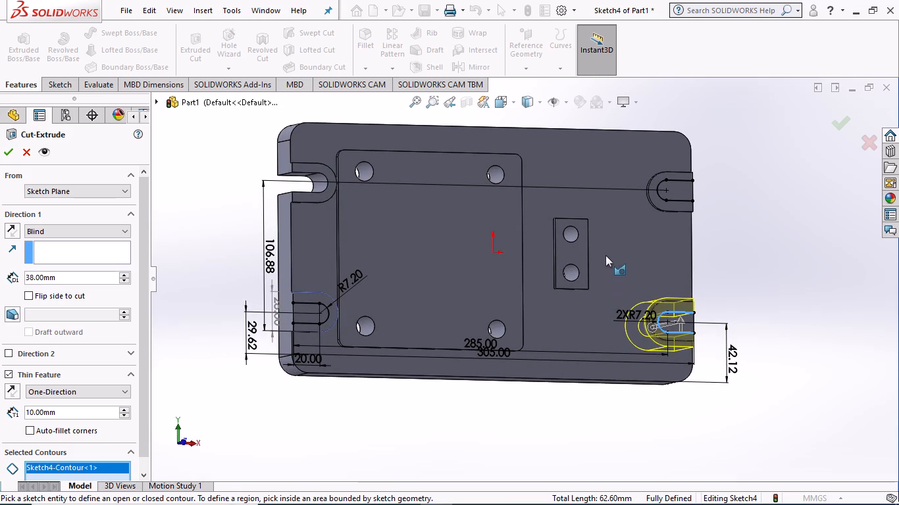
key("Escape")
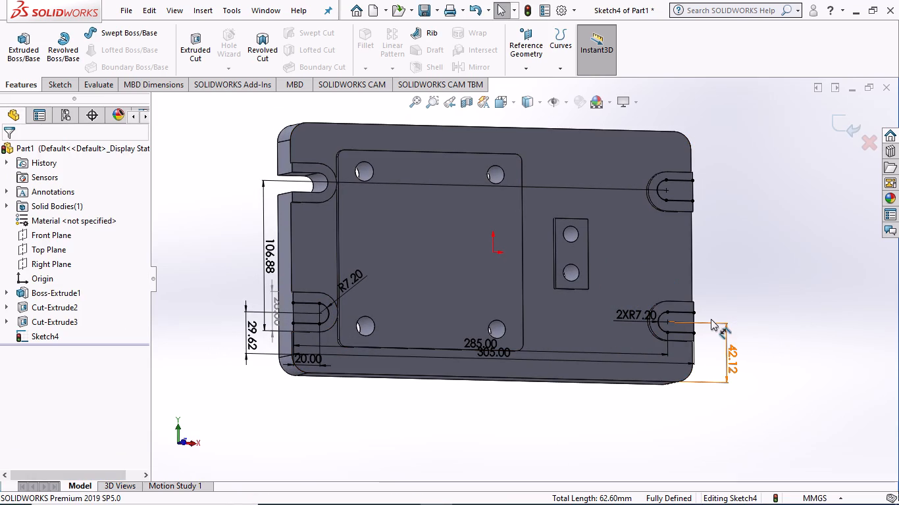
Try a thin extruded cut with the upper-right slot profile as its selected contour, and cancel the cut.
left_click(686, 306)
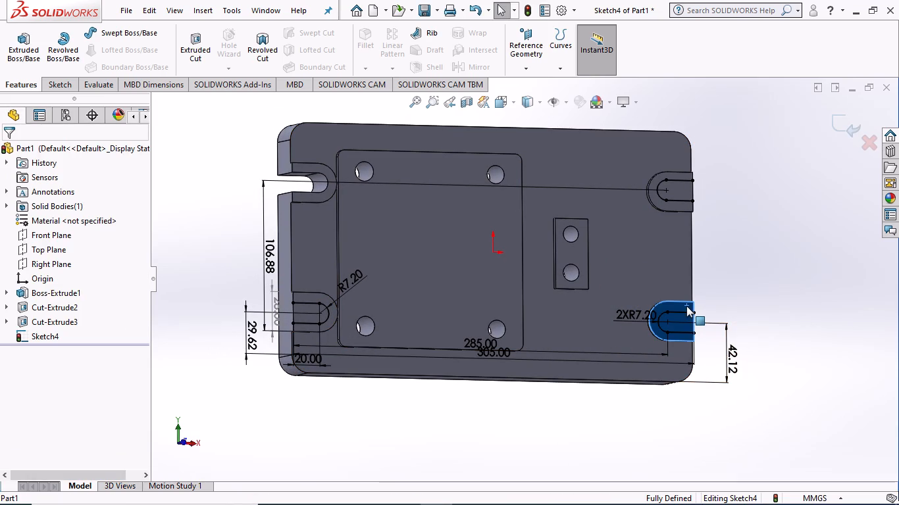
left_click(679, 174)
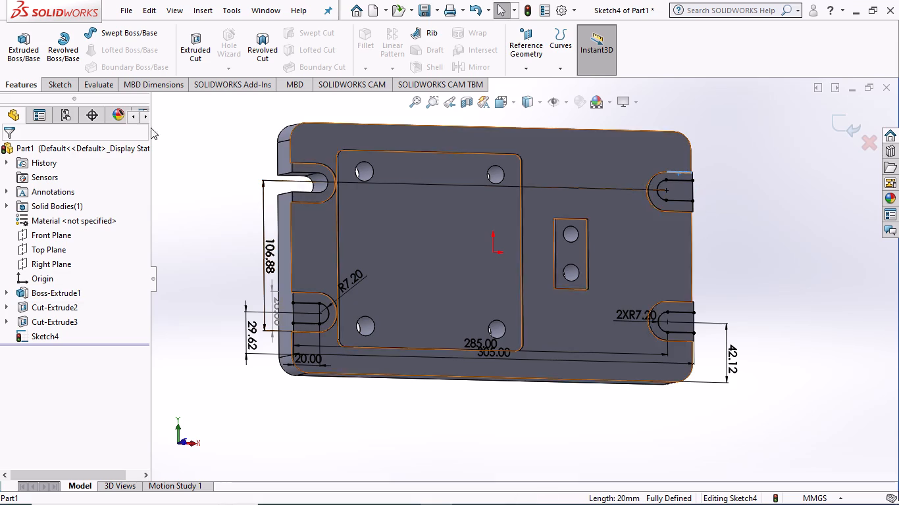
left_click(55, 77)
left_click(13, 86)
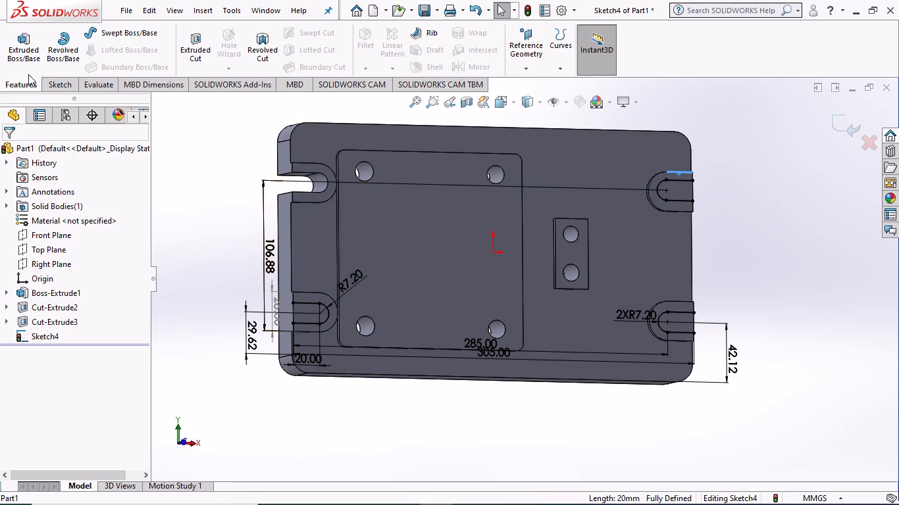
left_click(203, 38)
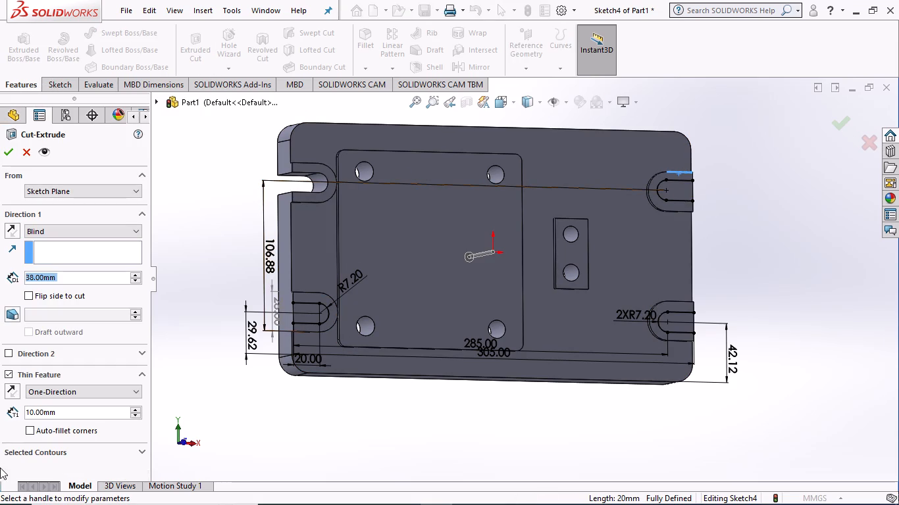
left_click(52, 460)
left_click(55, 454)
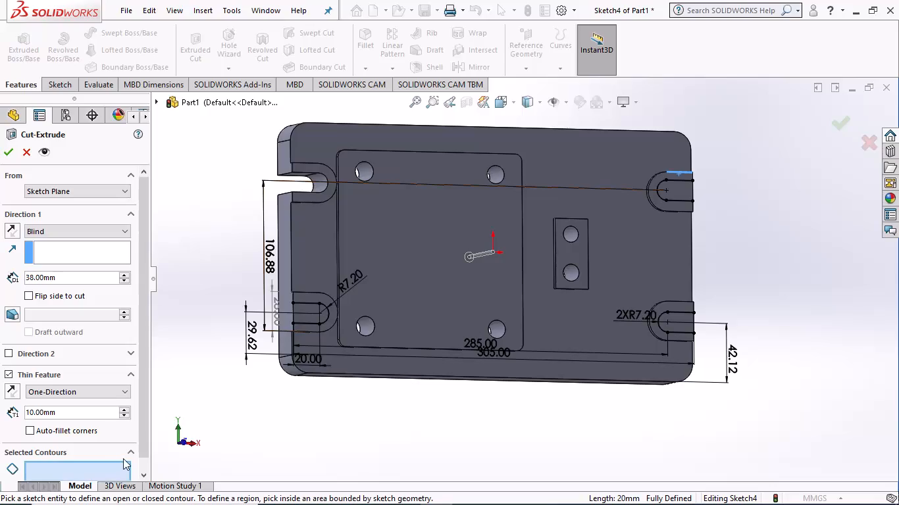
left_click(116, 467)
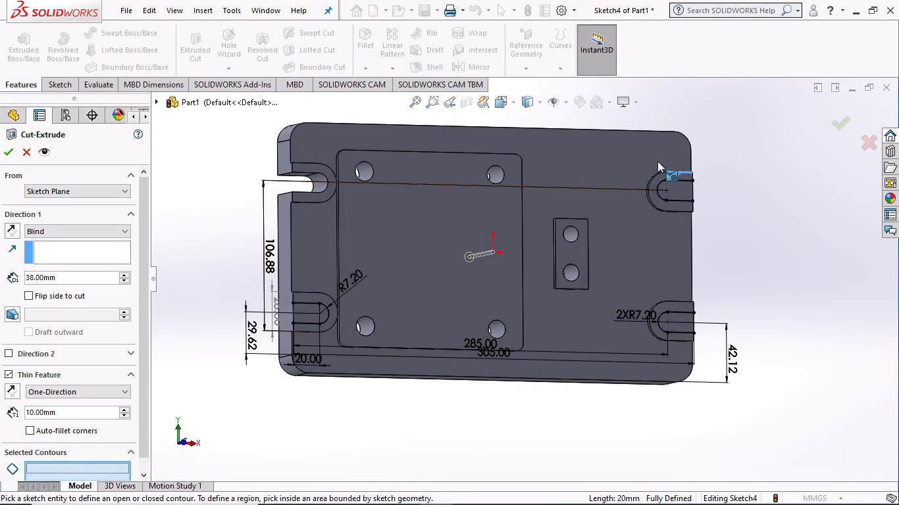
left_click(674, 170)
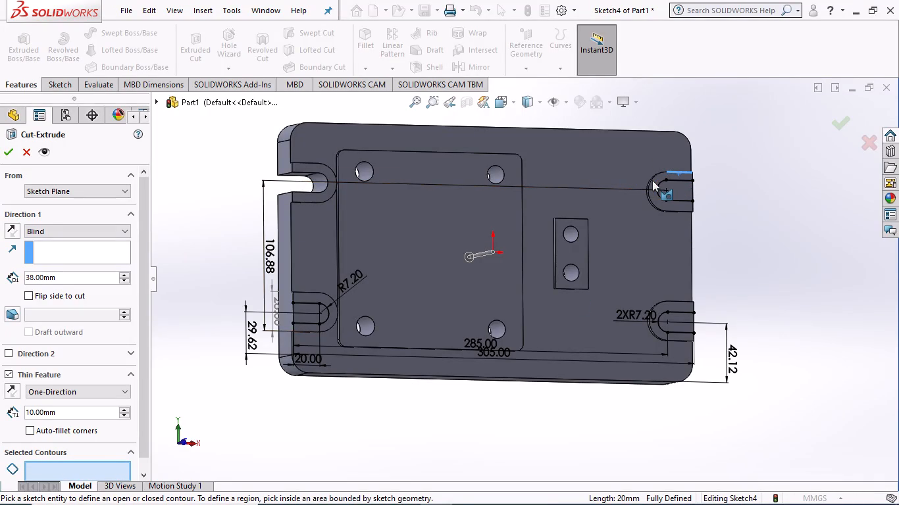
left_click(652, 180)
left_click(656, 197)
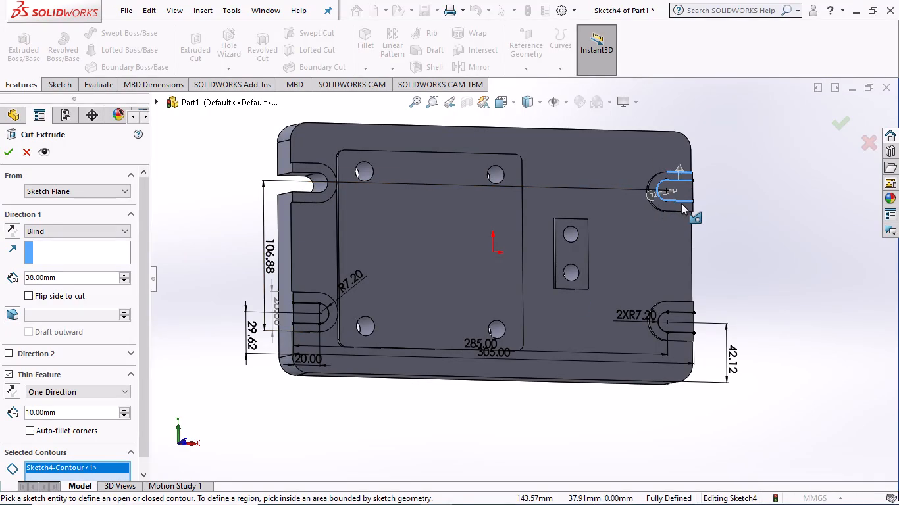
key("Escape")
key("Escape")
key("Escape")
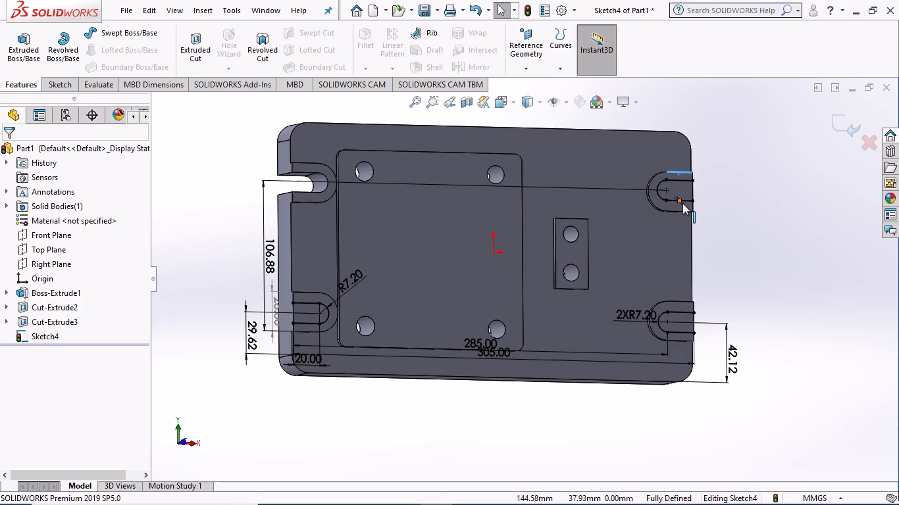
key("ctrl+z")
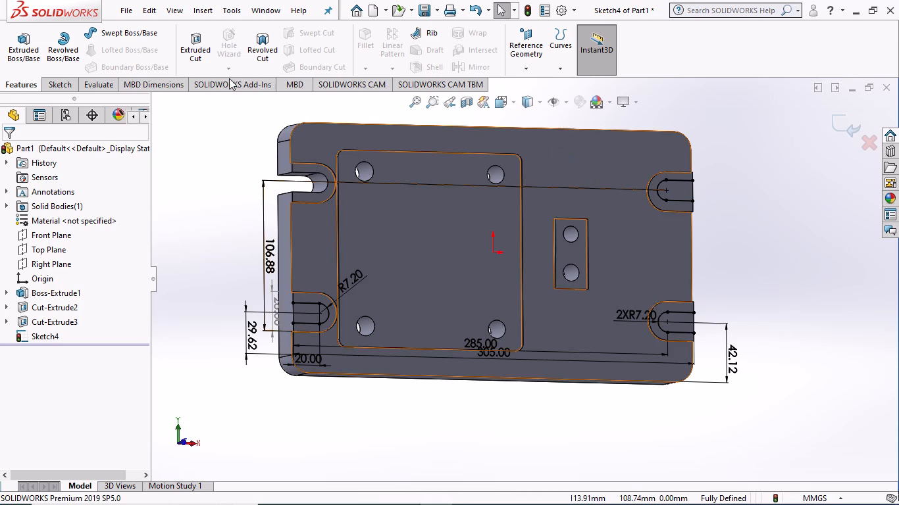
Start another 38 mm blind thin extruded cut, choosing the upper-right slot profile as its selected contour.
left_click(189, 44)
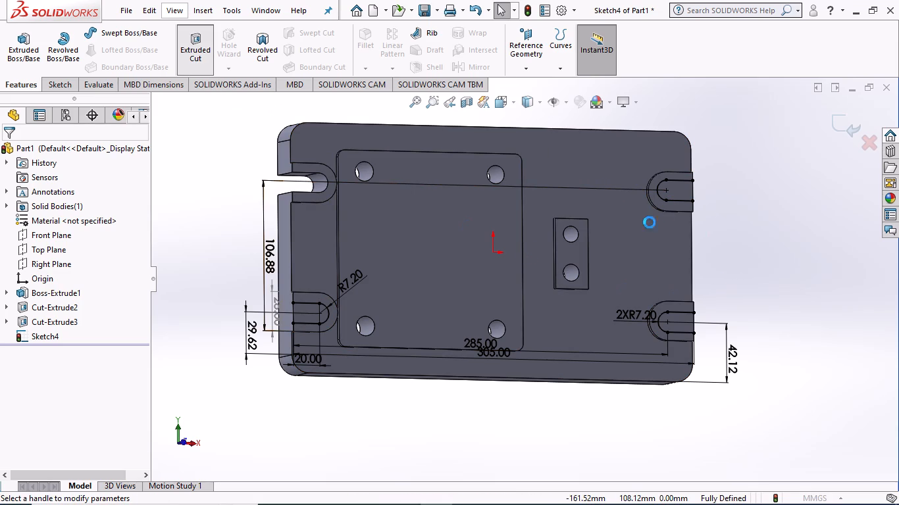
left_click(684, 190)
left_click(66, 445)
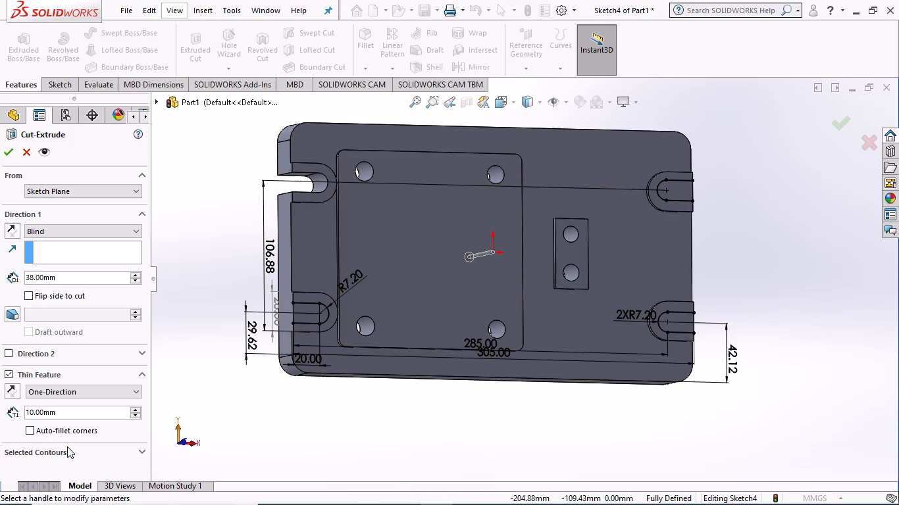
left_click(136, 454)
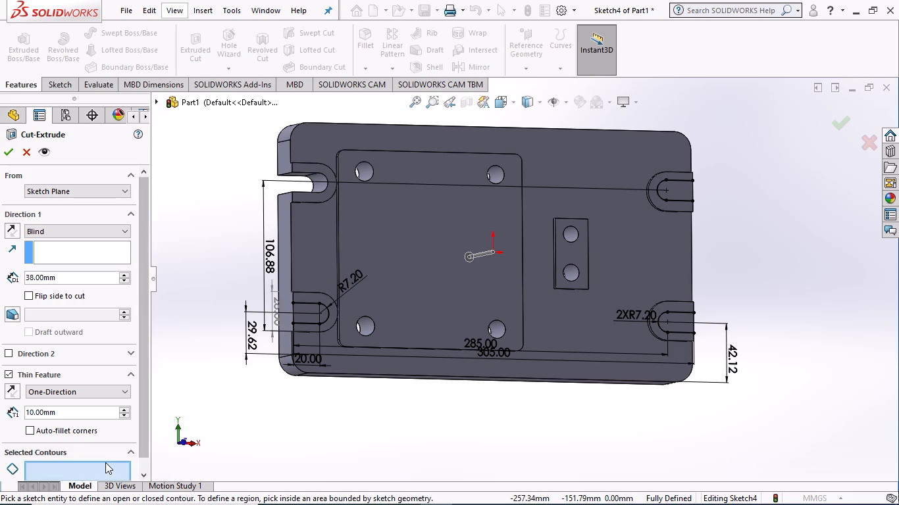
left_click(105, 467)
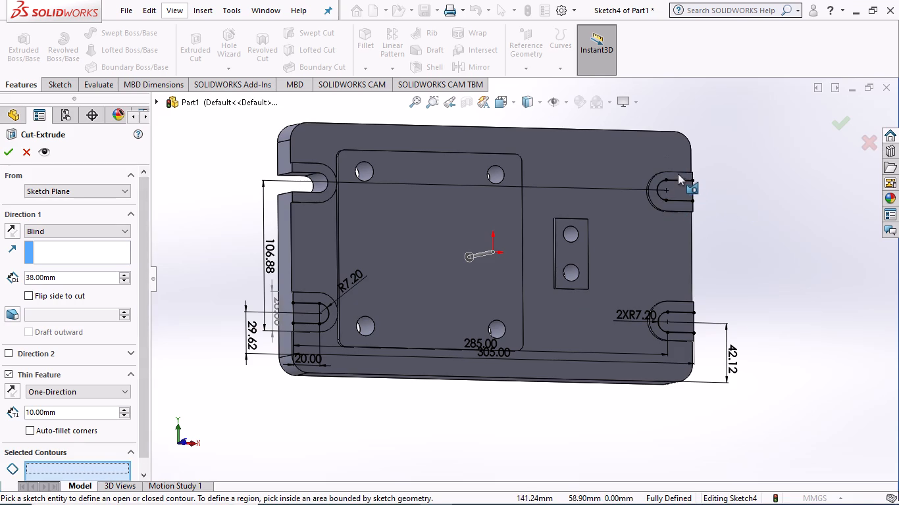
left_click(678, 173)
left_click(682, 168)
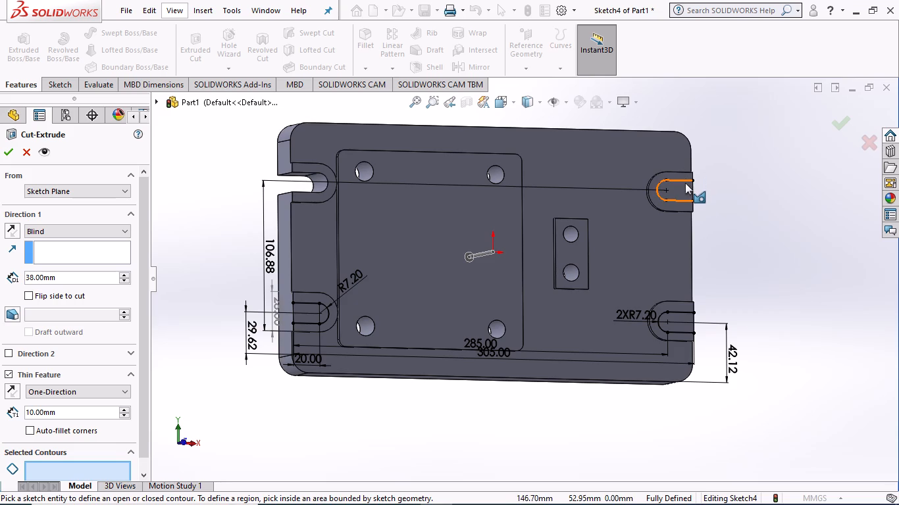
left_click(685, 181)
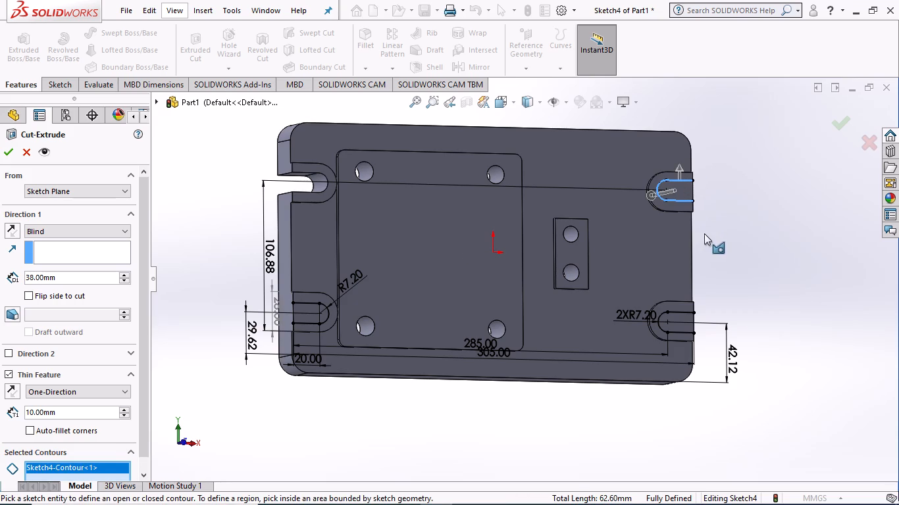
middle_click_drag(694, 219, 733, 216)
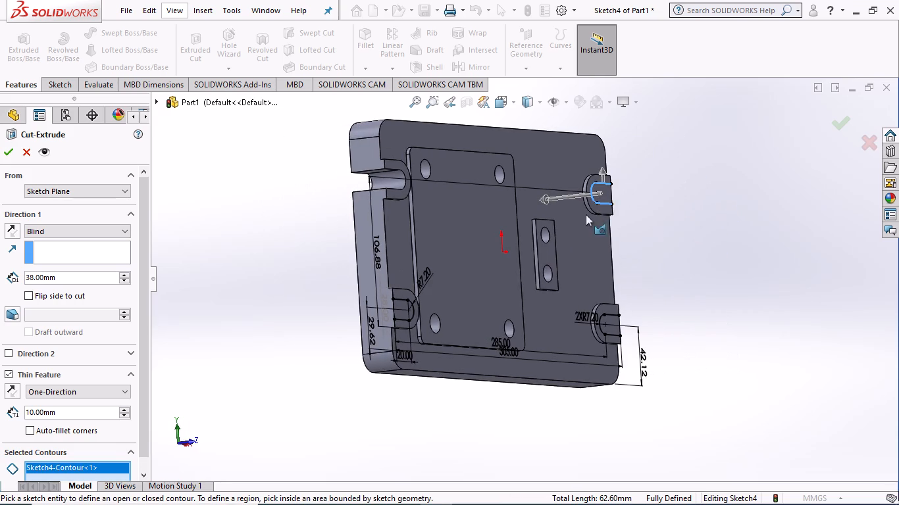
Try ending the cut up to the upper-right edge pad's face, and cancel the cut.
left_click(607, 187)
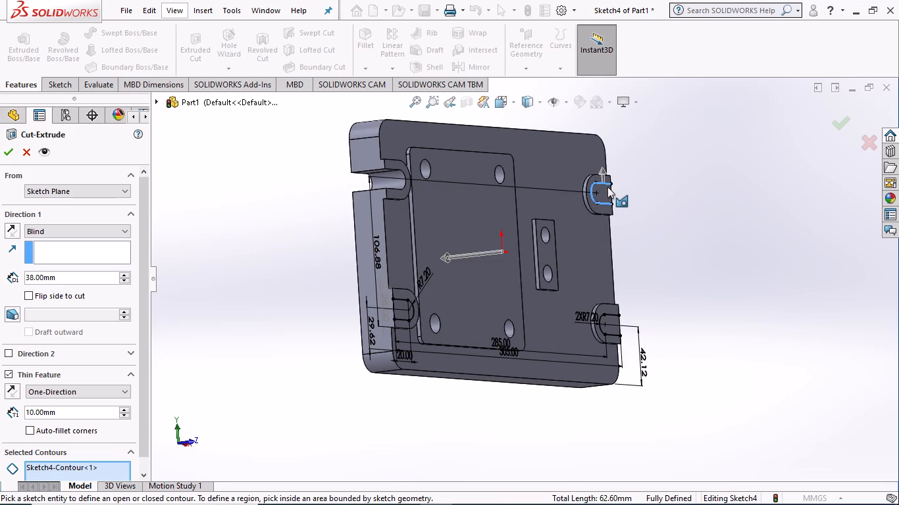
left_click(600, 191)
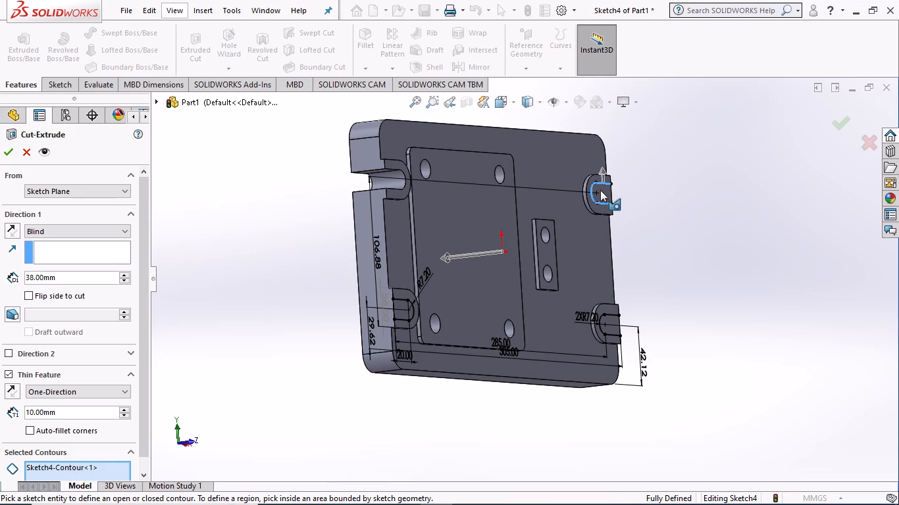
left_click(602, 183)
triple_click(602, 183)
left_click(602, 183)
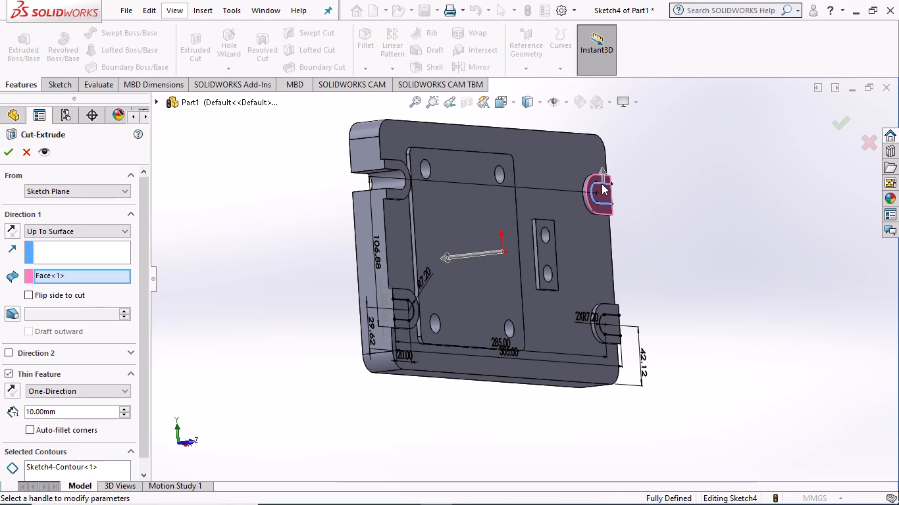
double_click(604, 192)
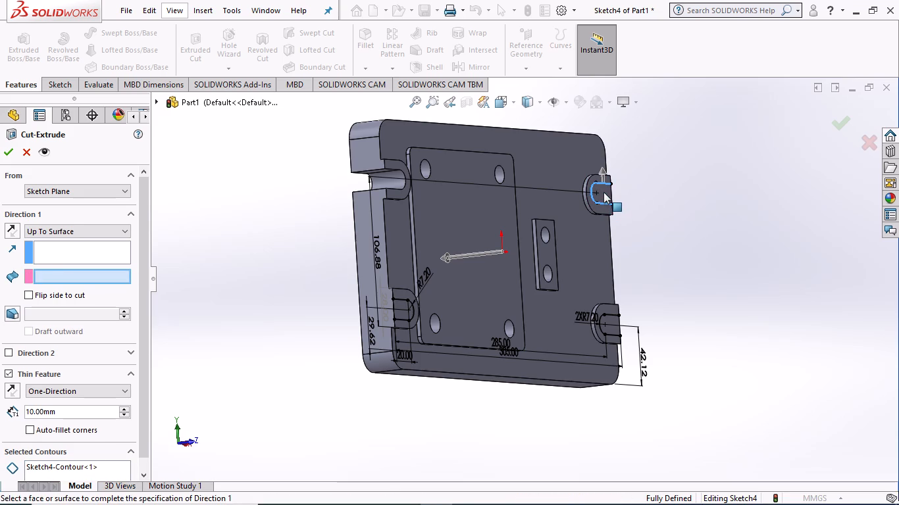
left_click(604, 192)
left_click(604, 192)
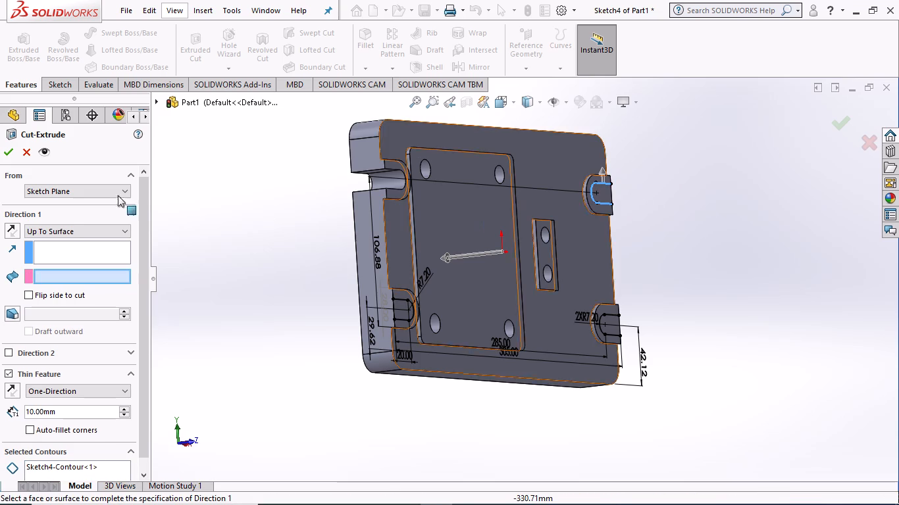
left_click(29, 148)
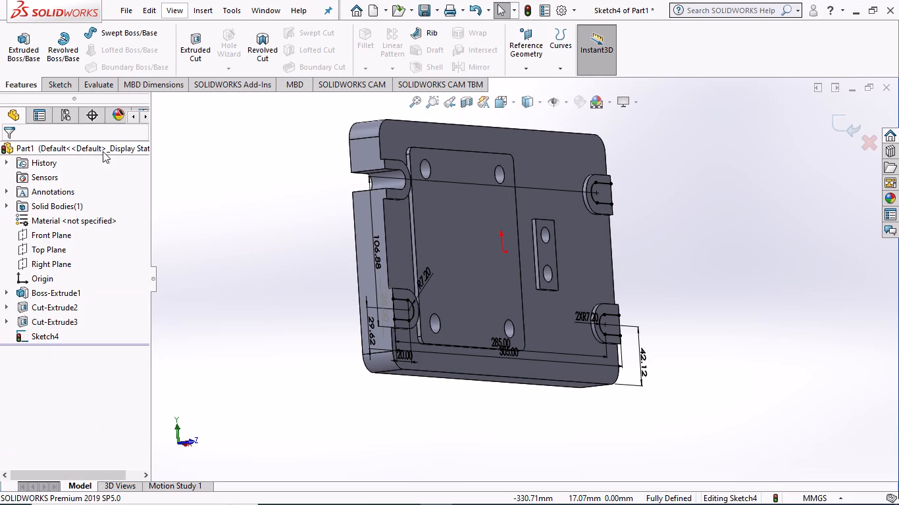
Exit the slot sketch, keeping the three remaining edge-pad slot profiles.
scroll(316, 214, "up", 1)
middle_click_drag(264, 205, 226, 208)
middle_click(225, 208)
scroll(225, 209, "up", 1)
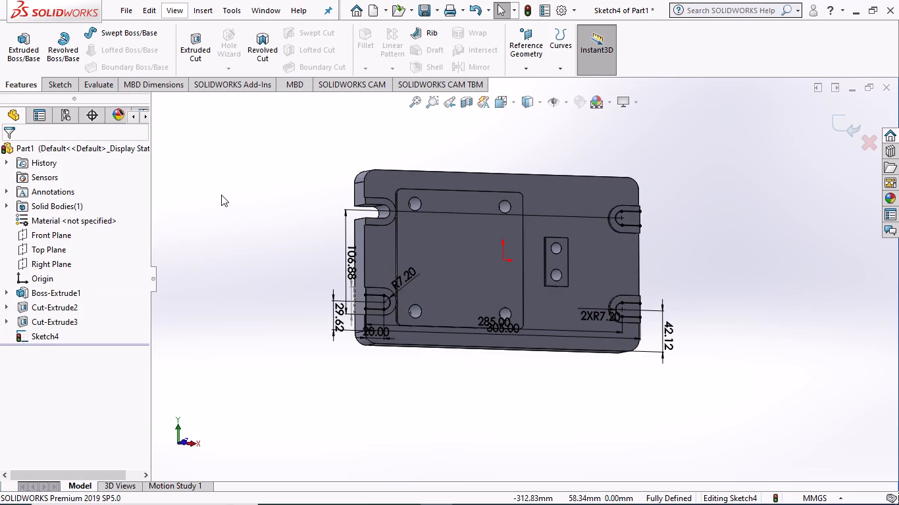
middle_click_drag(729, 356, 720, 351)
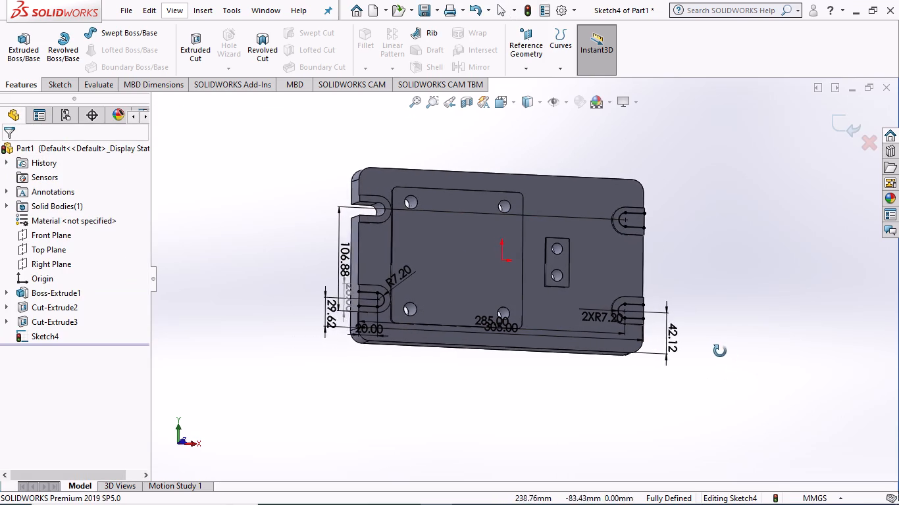
middle_click_drag(720, 351, 713, 351)
scroll(533, 333, "down", 3)
scroll(417, 330, "up", 4)
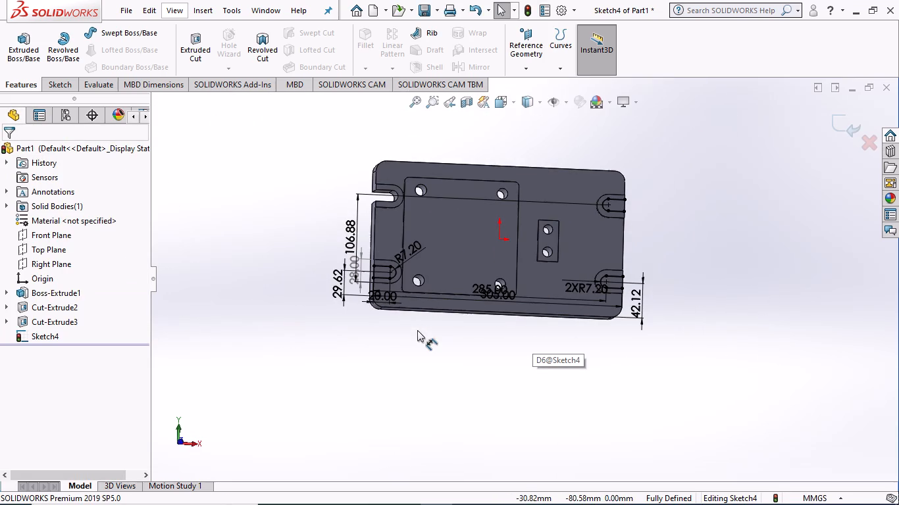
middle_click_drag(283, 213, 263, 224)
scroll(263, 226, "down", 1)
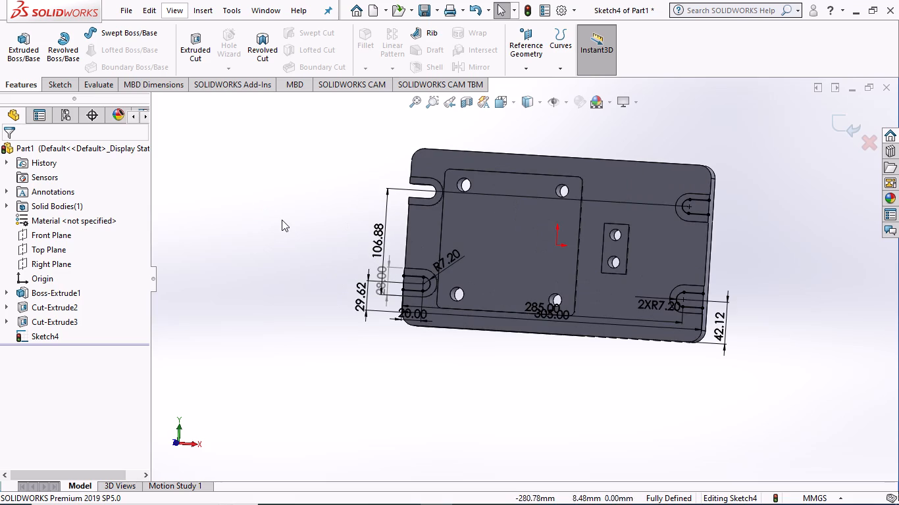
left_click(282, 220)
triple_click(282, 220)
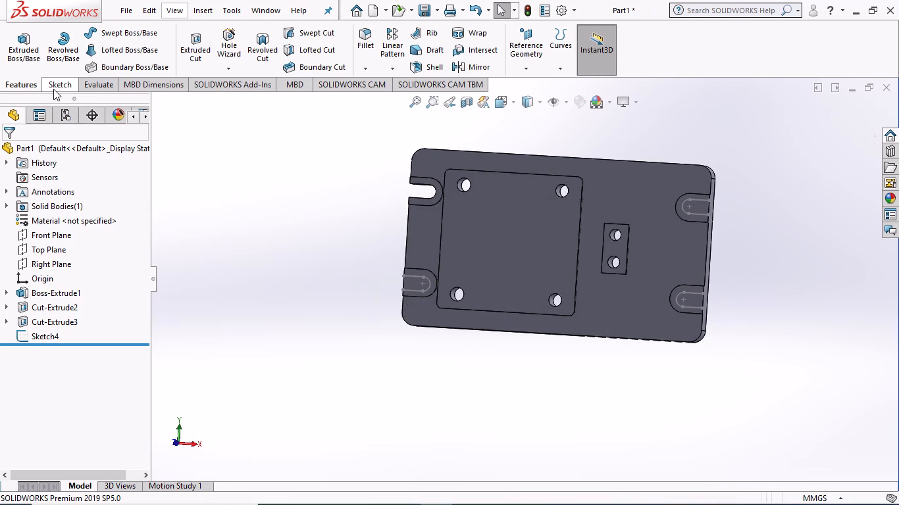
left_click(279, 239)
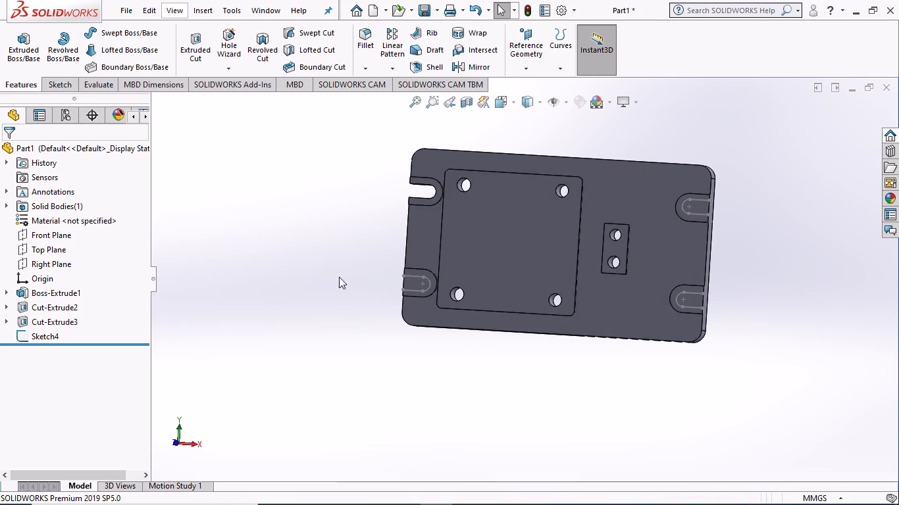
Examine the plate and the slot profiles on its edge pads from the front and the side.
scroll(795, 187, "up", 3)
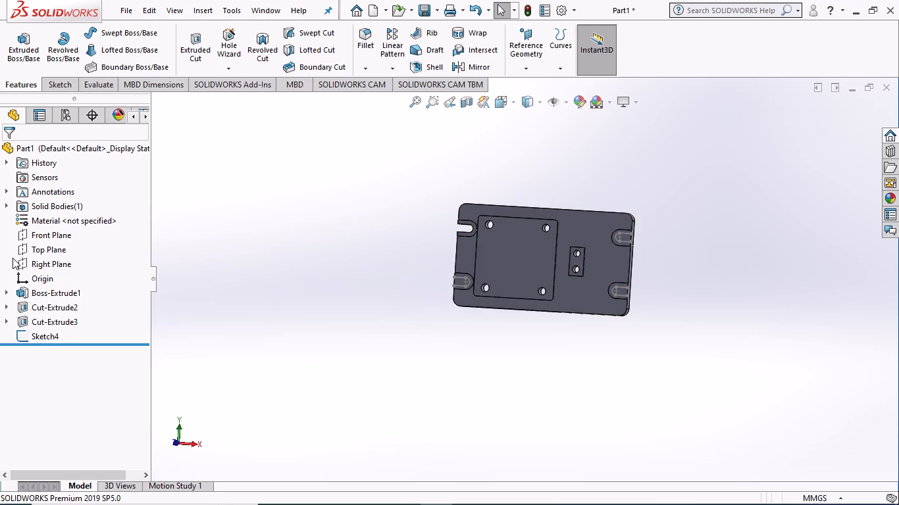
scroll(442, 319, "down", 3)
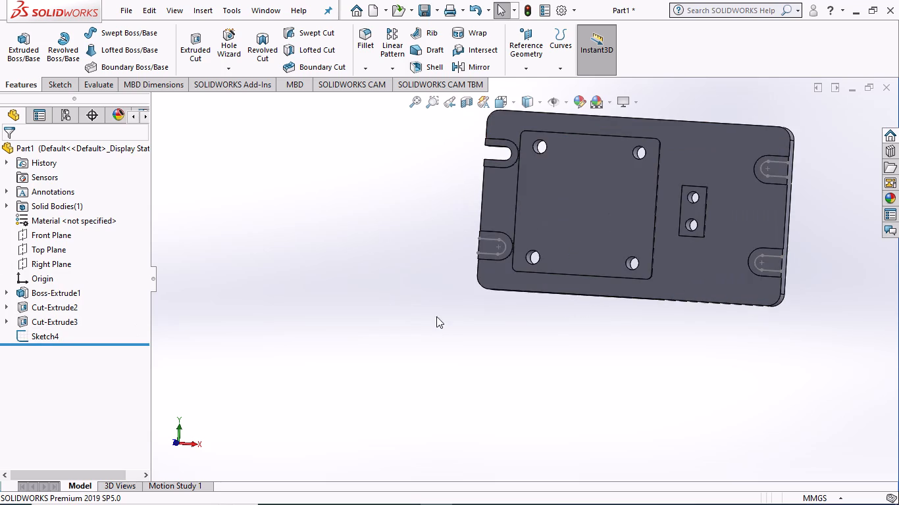
scroll(410, 297, "up", 5)
middle_click_drag(389, 291, 497, 287)
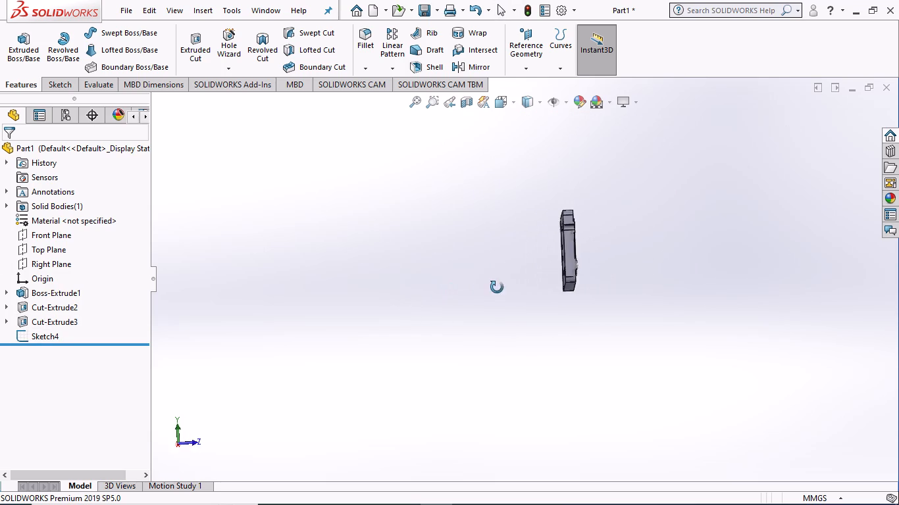
middle_click_drag(497, 287, 399, 318)
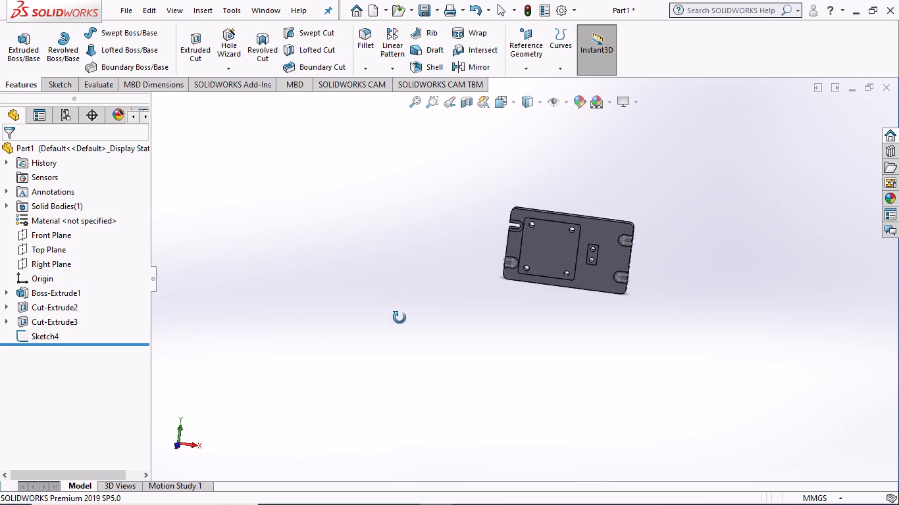
middle_click_drag(399, 318, 390, 335)
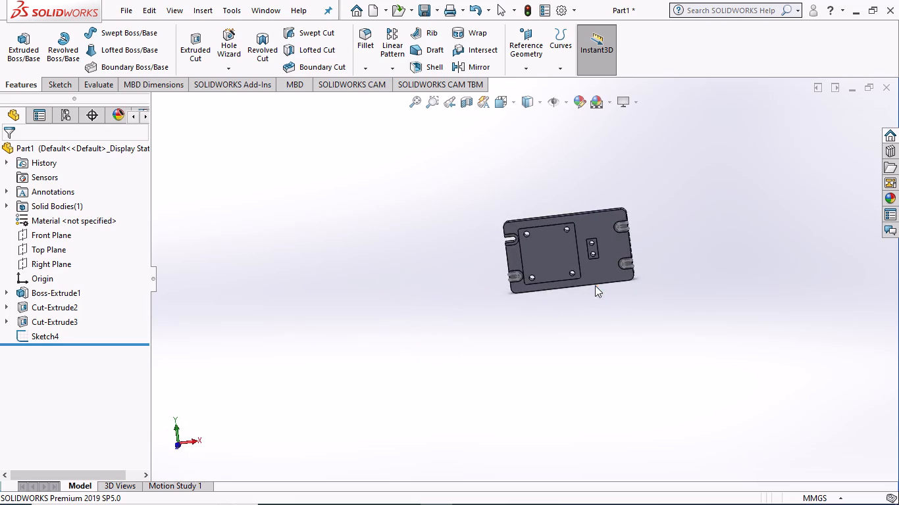
scroll(610, 268, "down", 8)
scroll(574, 216, "up", 1)
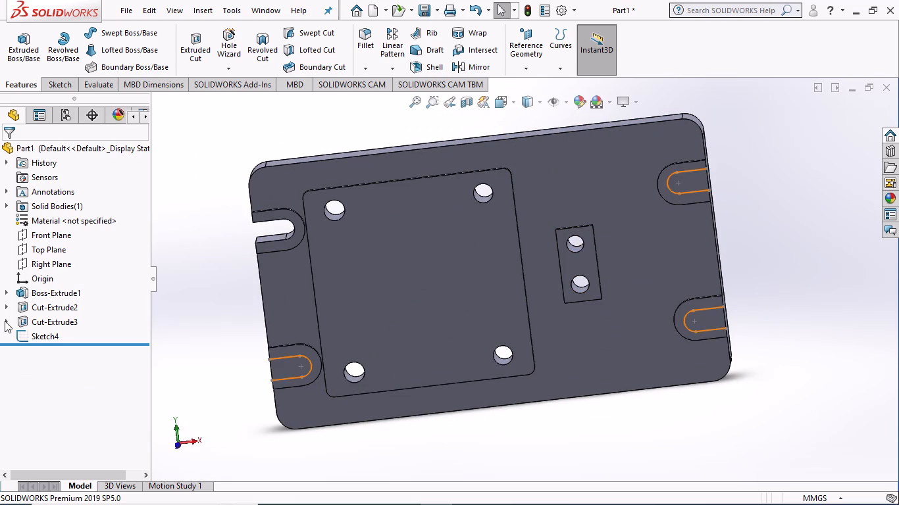
Delete the unused sketch that holds the three remaining edge-pad slot profiles.
left_click(5, 321)
left_click(6, 304)
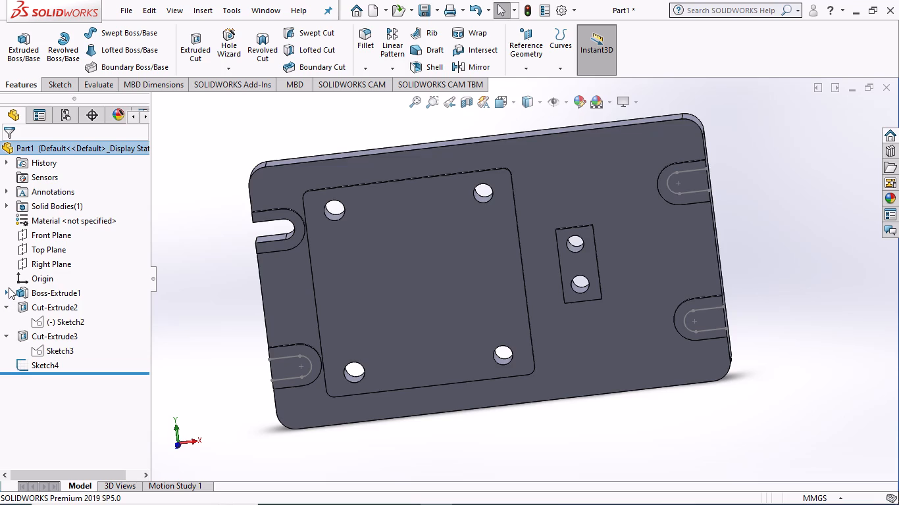
left_click(8, 290)
left_click(186, 304)
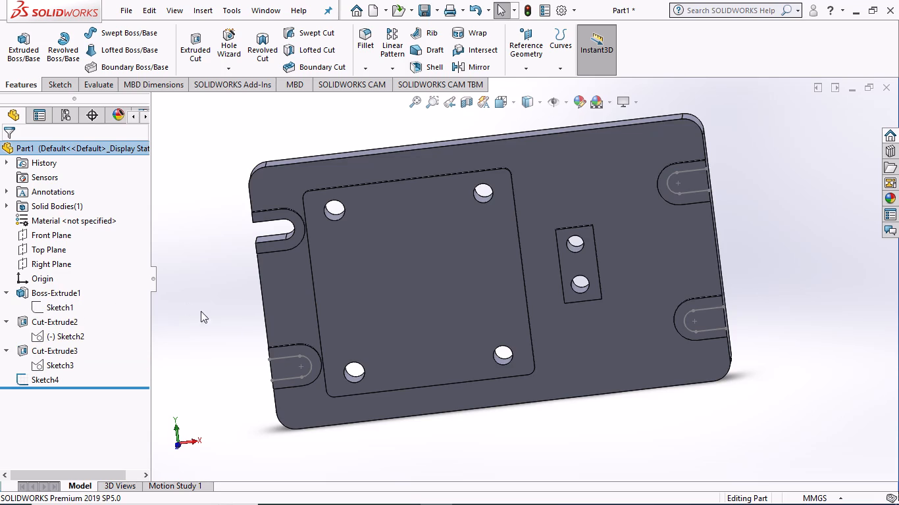
scroll(218, 341, "up", 1)
middle_click_drag(218, 341, 222, 301)
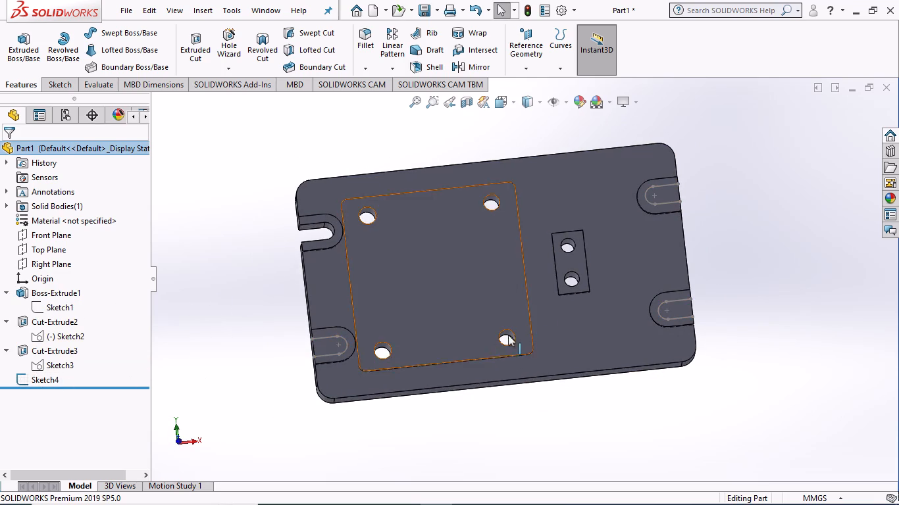
right_click(40, 377)
left_click(71, 313)
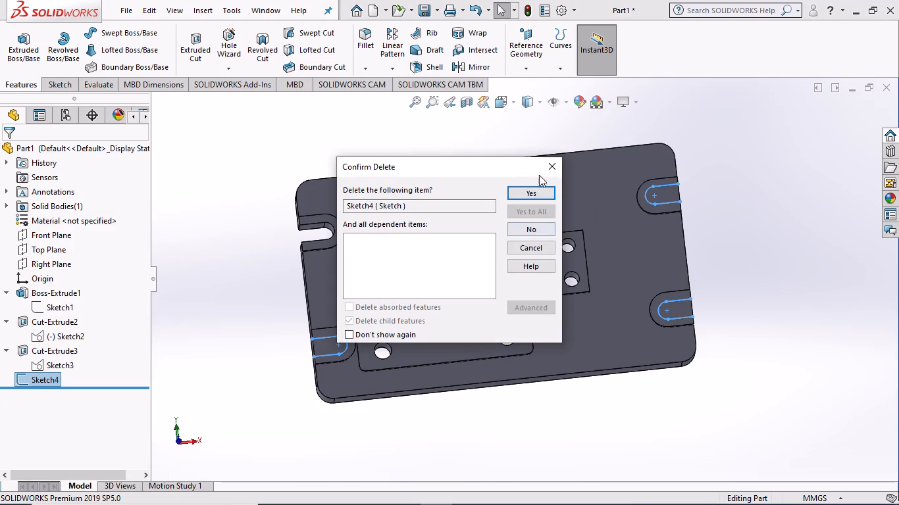
left_click(525, 193)
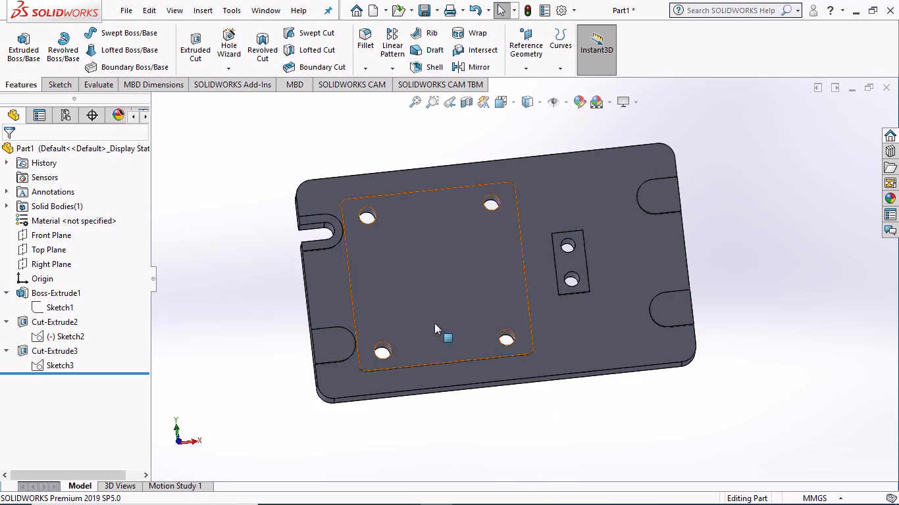
Examine the plate from the front, sides and back, comparing the existing open slot with the three uncut edge pads.
middle_click_drag(288, 310, 349, 283)
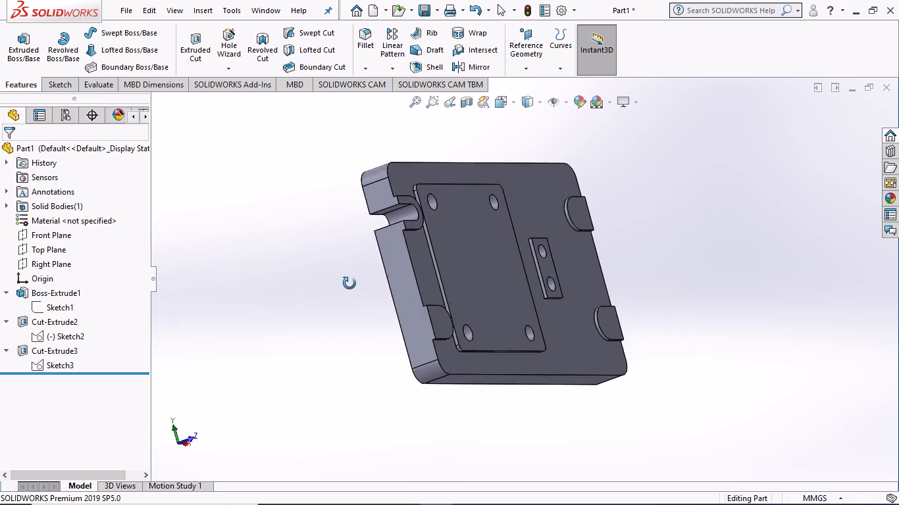
middle_click_drag(349, 283, 313, 289)
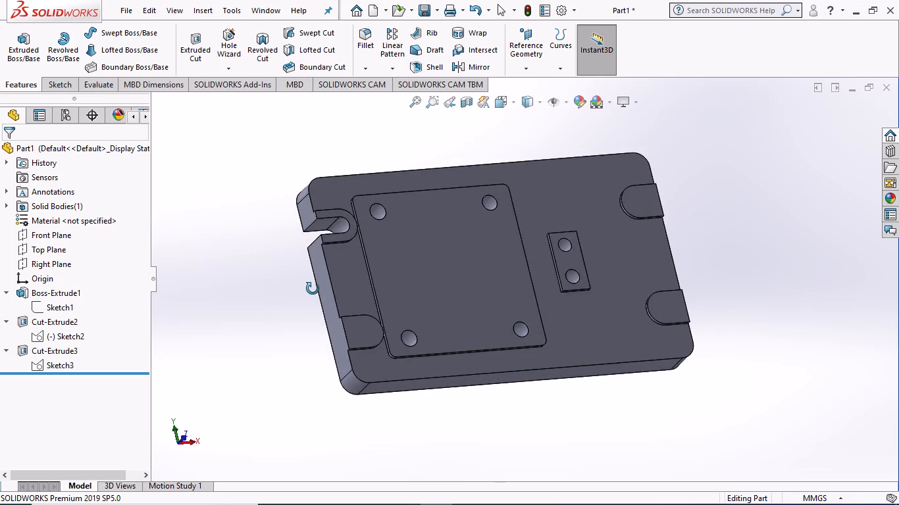
middle_click_drag(313, 289, 376, 275)
middle_click_drag(317, 282, 296, 274)
scroll(363, 274, "up", 1)
middle_click_drag(363, 274, 316, 292)
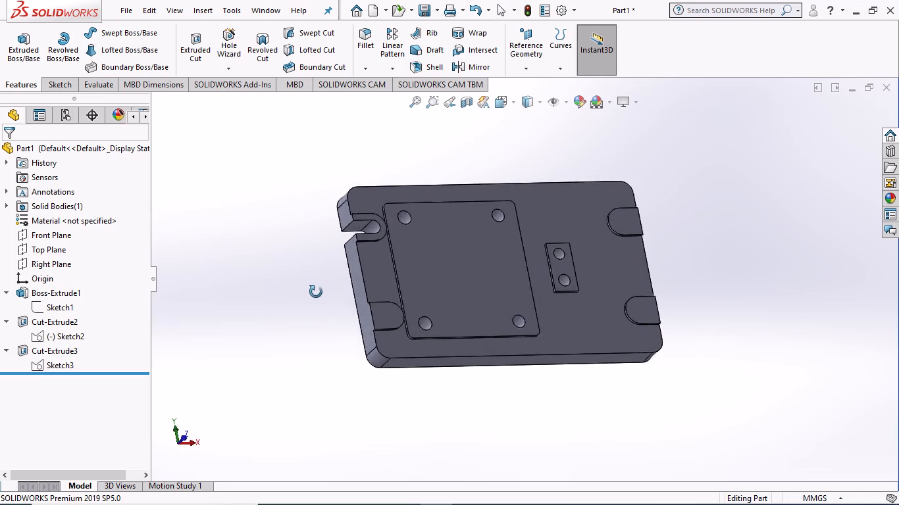
middle_click_drag(316, 292, 277, 333)
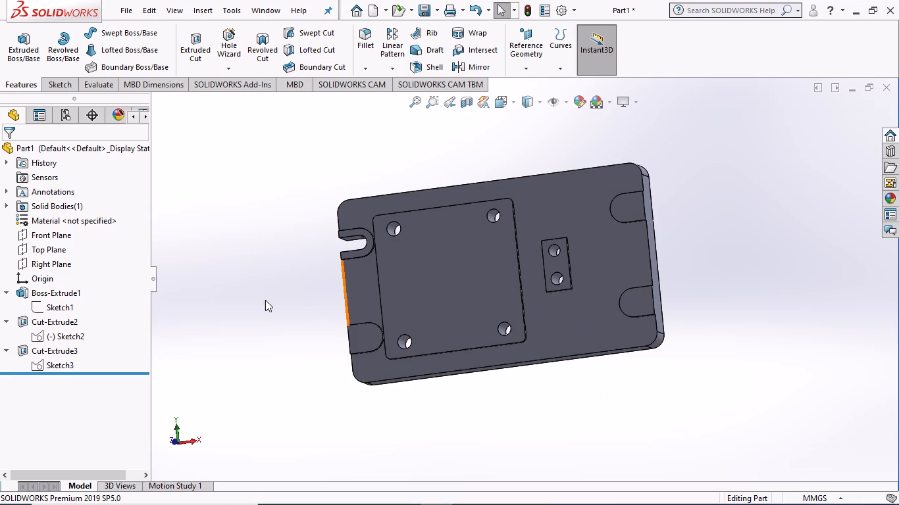
middle_click_drag(267, 295, 262, 329)
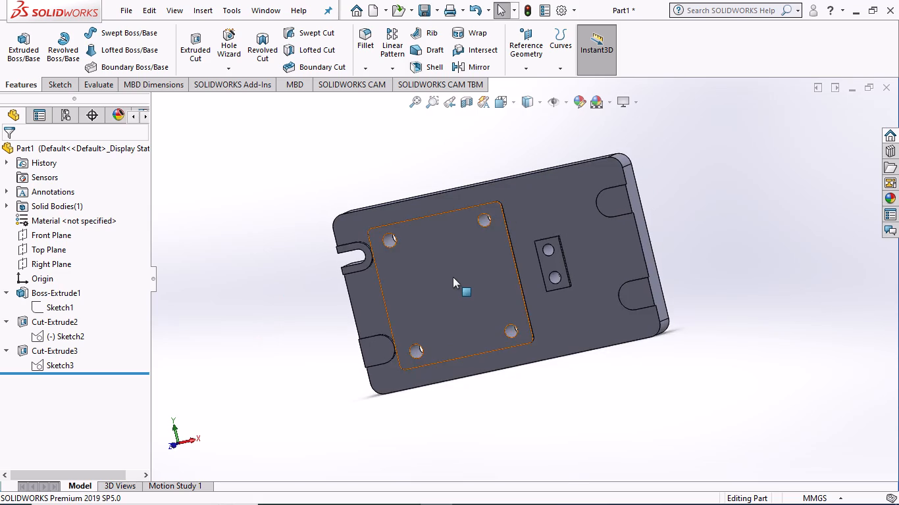
scroll(461, 272, "down", 4)
scroll(461, 277, "up", 6)
middle_click_drag(429, 226, 544, 270)
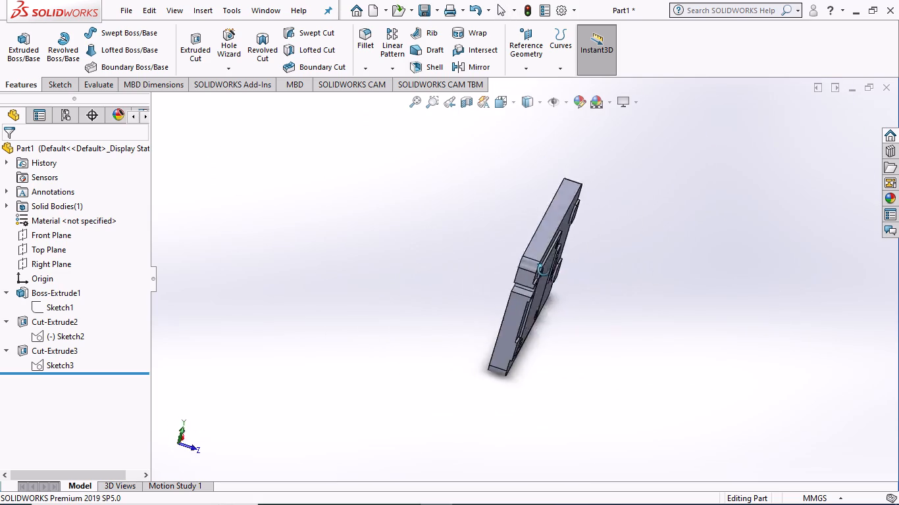
middle_click_drag(544, 270, 659, 364)
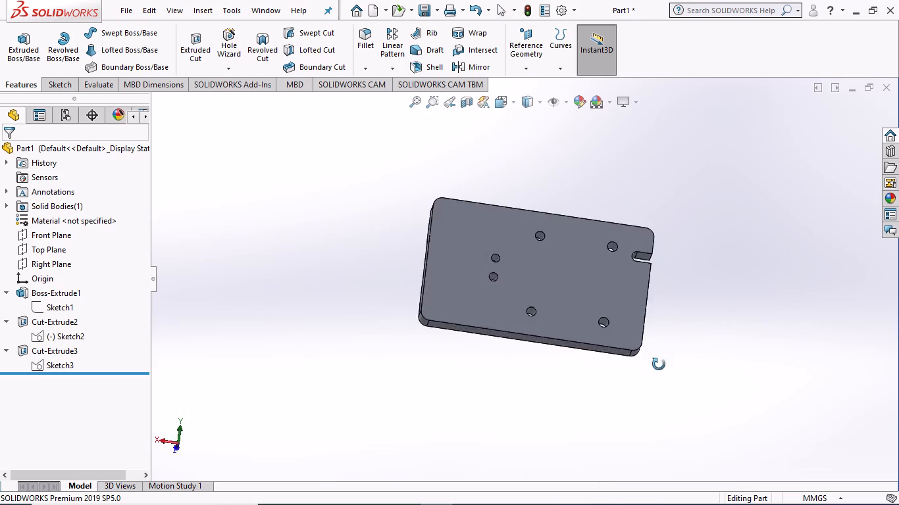
middle_click_drag(659, 364, 448, 366)
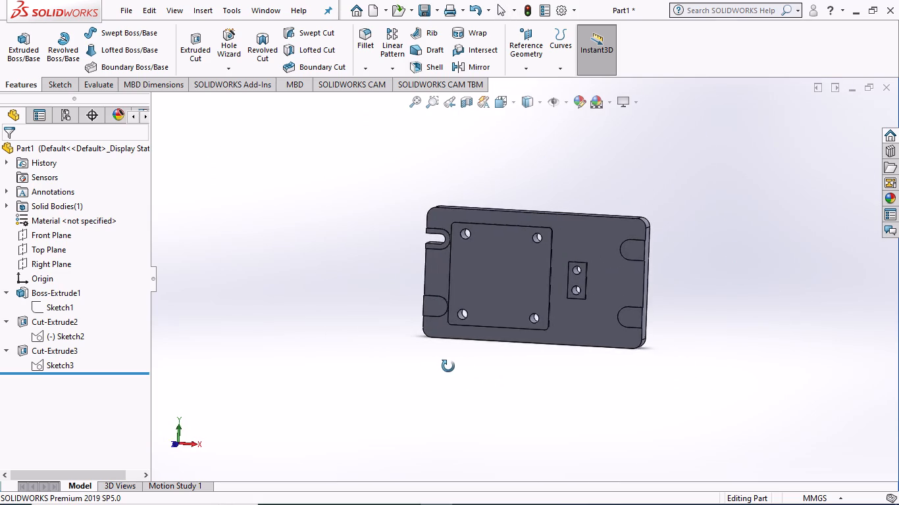
middle_click_drag(448, 366, 466, 368)
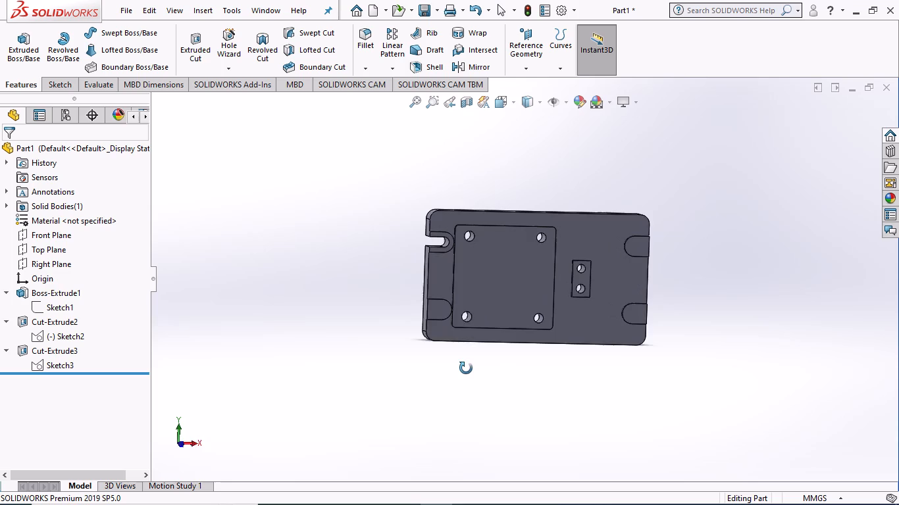
middle_click_drag(466, 368, 426, 379)
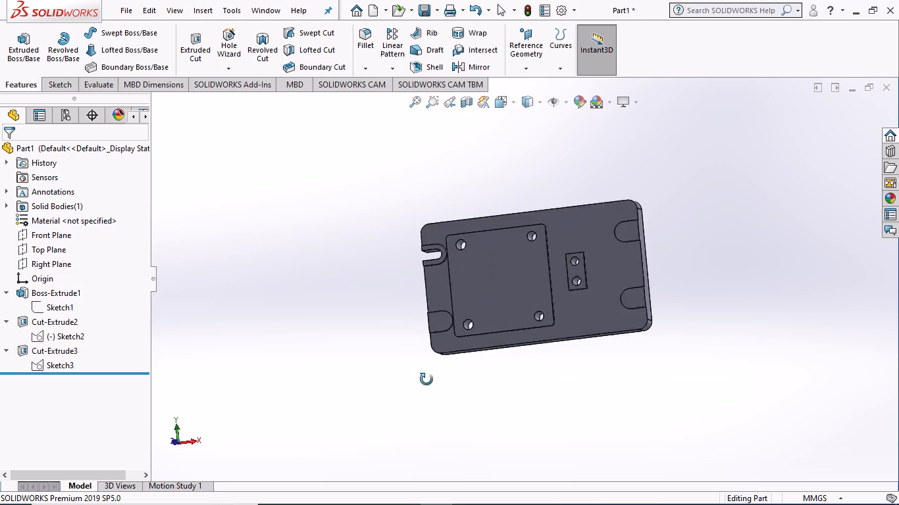
middle_click_drag(426, 379, 400, 375)
right_click(413, 372)
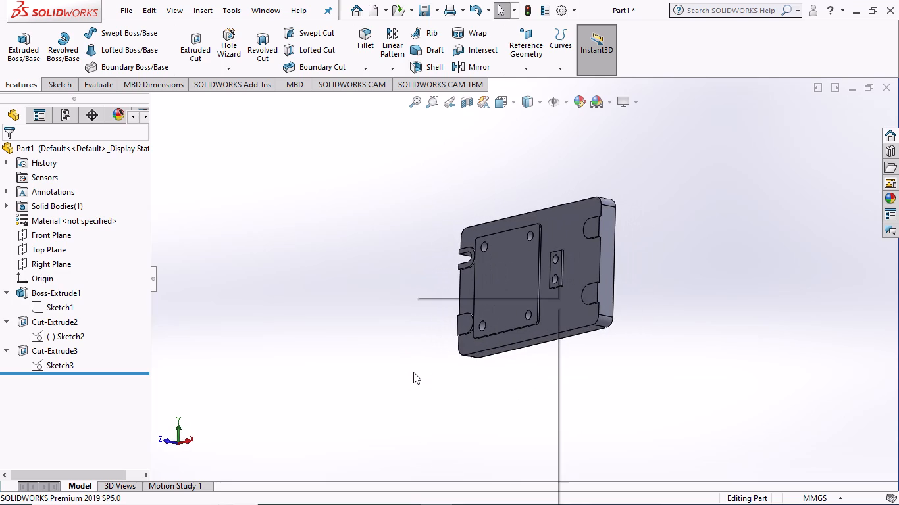
left_click(354, 339)
scroll(481, 279, "down", 3)
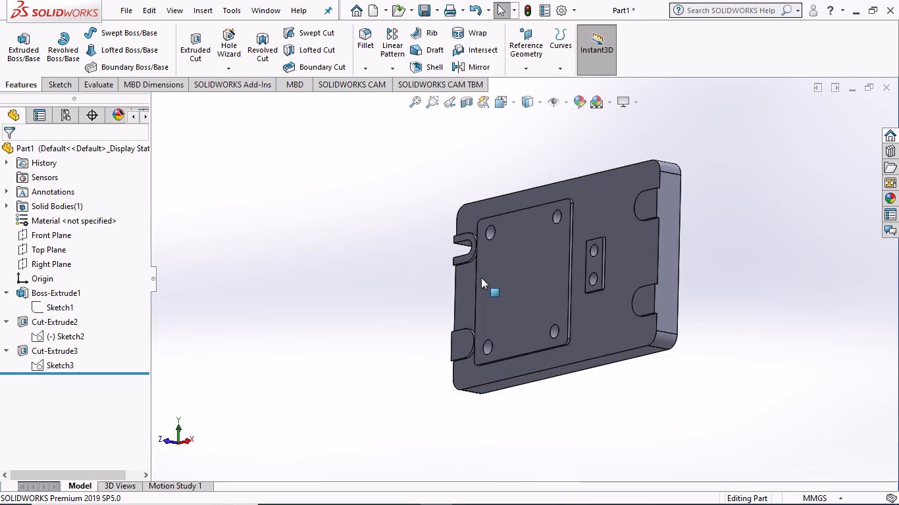
scroll(499, 264, "down", 2)
scroll(580, 266, "up", 2)
middle_click_drag(371, 276, 421, 276)
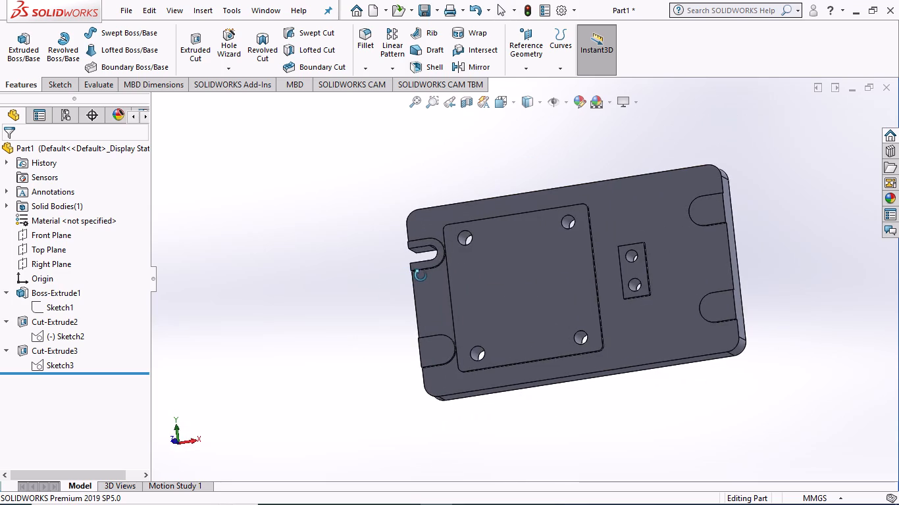
middle_click_drag(421, 276, 484, 323)
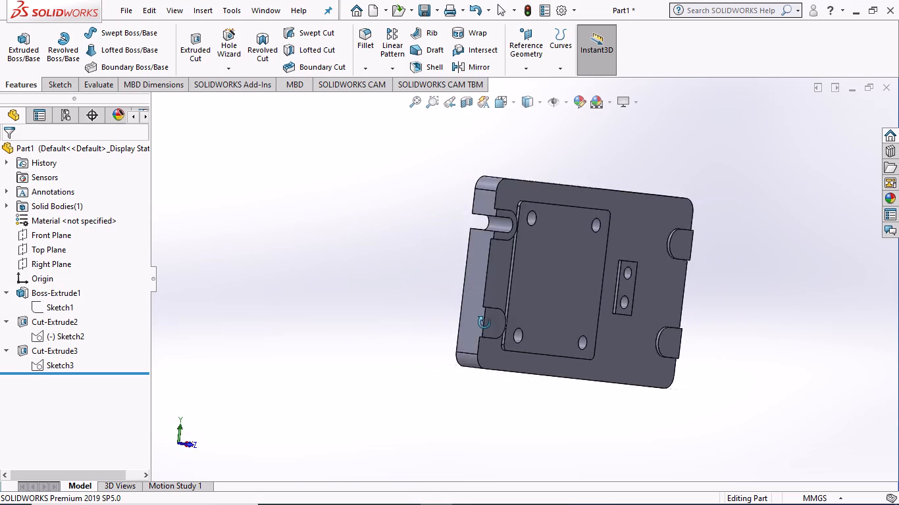
middle_click_drag(484, 323, 433, 314)
scroll(528, 345, "up", 1)
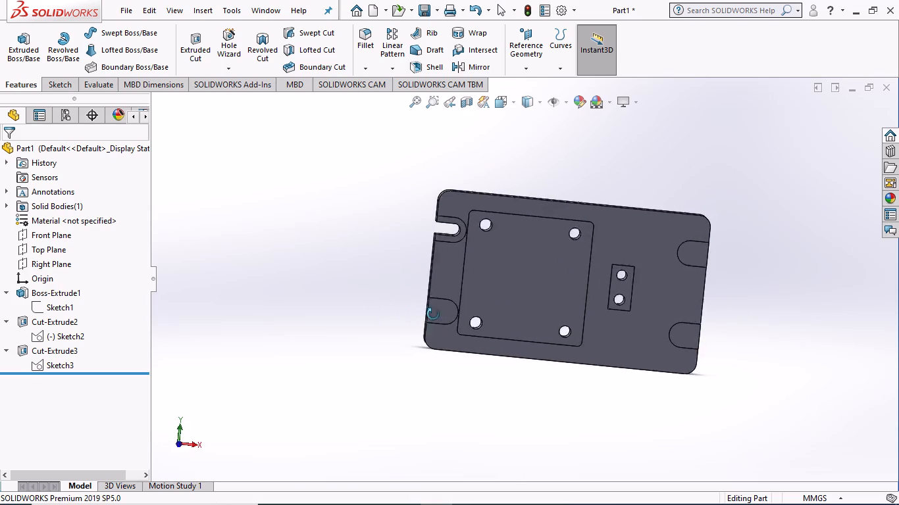
middle_click_drag(433, 314, 403, 312)
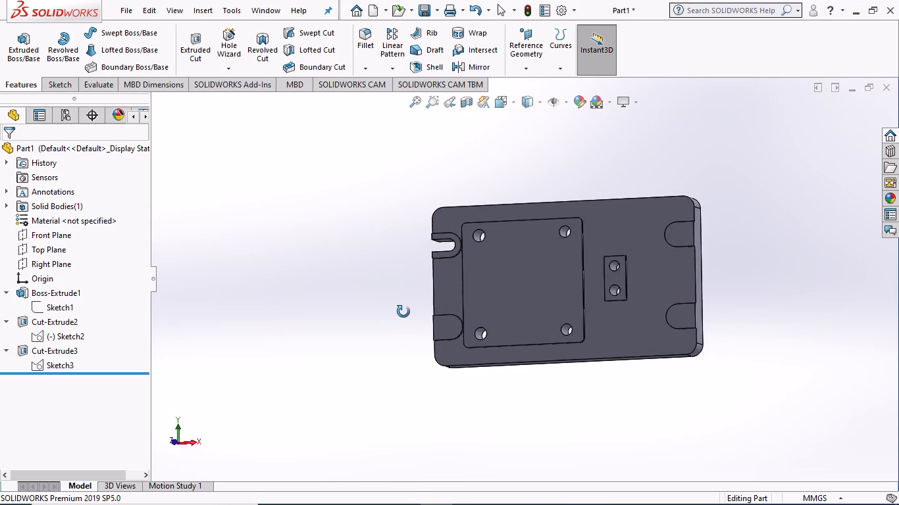
middle_click_drag(403, 312, 431, 312)
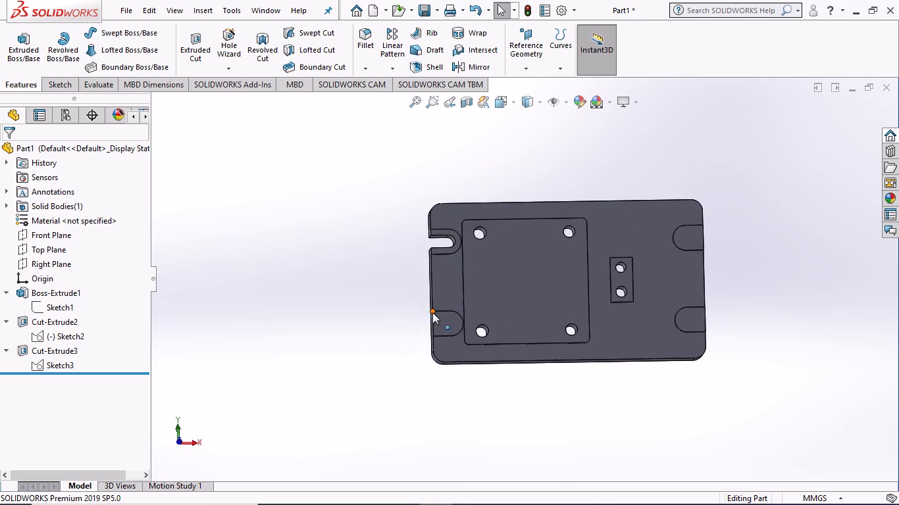
scroll(553, 274, "down", 2)
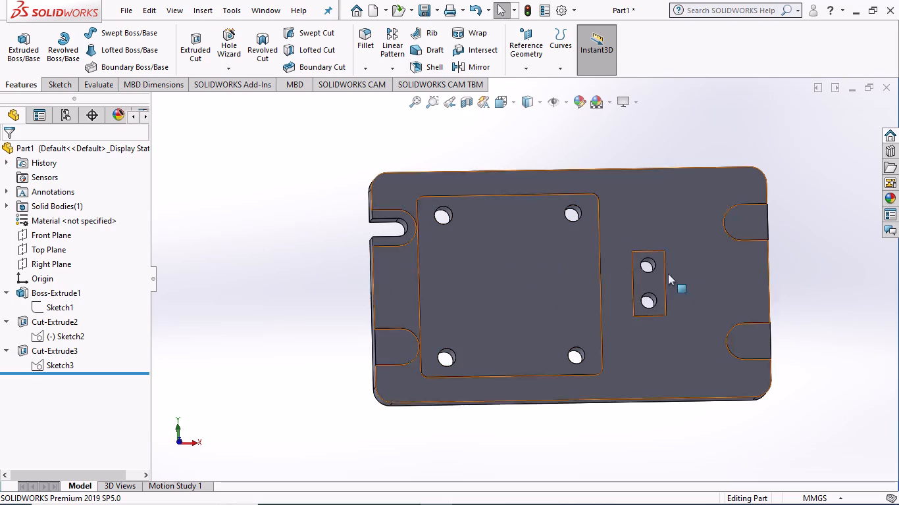
scroll(598, 241, "down", 3)
scroll(598, 241, "up", 2)
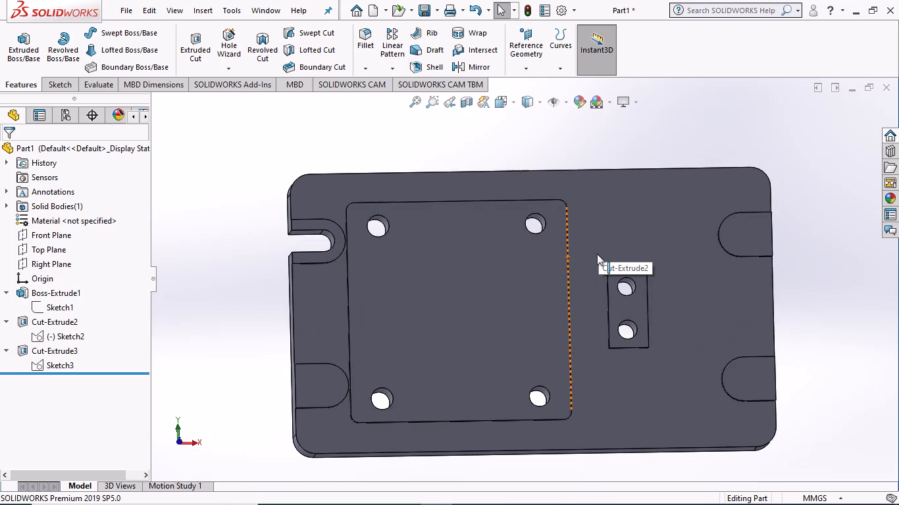
scroll(597, 256, "up", 2)
scroll(522, 283, "down", 3)
scroll(523, 283, "up", 3)
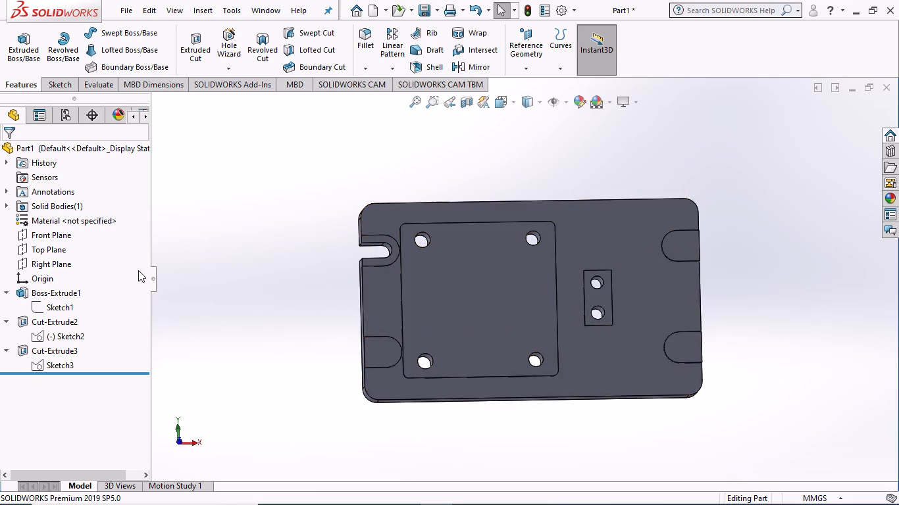
scroll(540, 285, "down", 3)
scroll(514, 291, "up", 3)
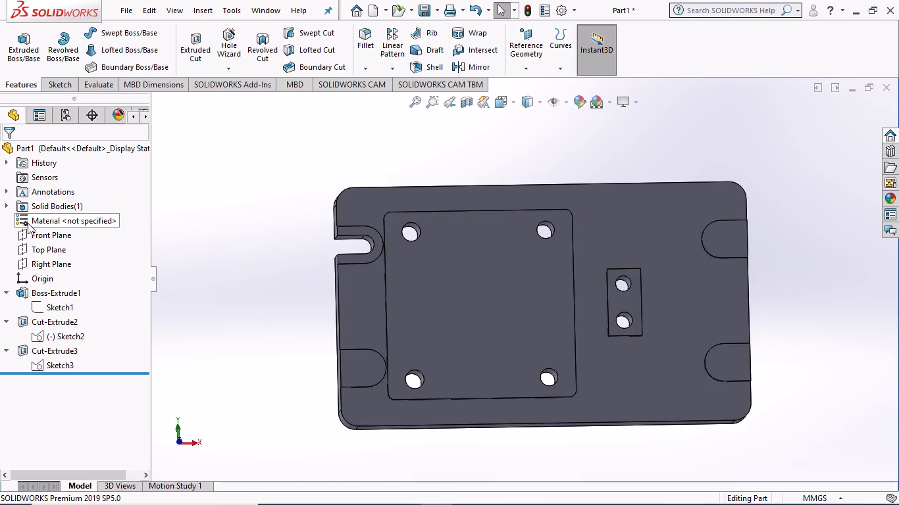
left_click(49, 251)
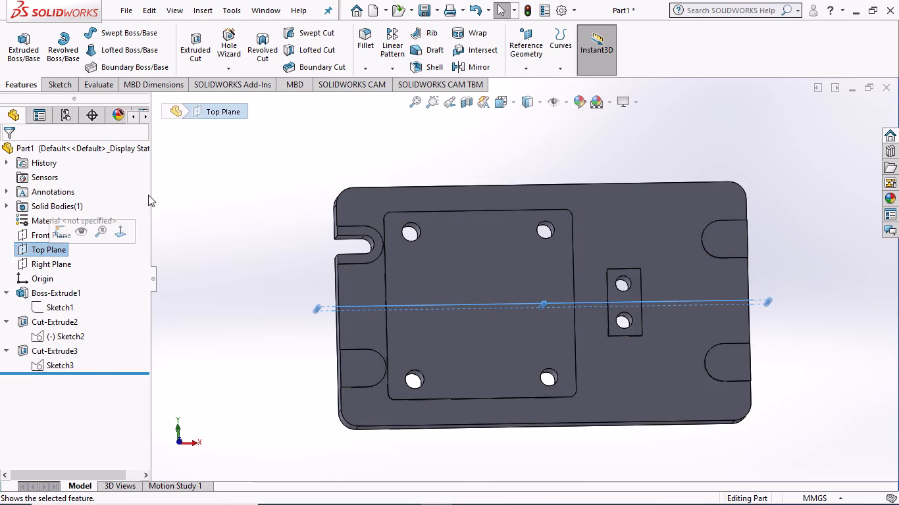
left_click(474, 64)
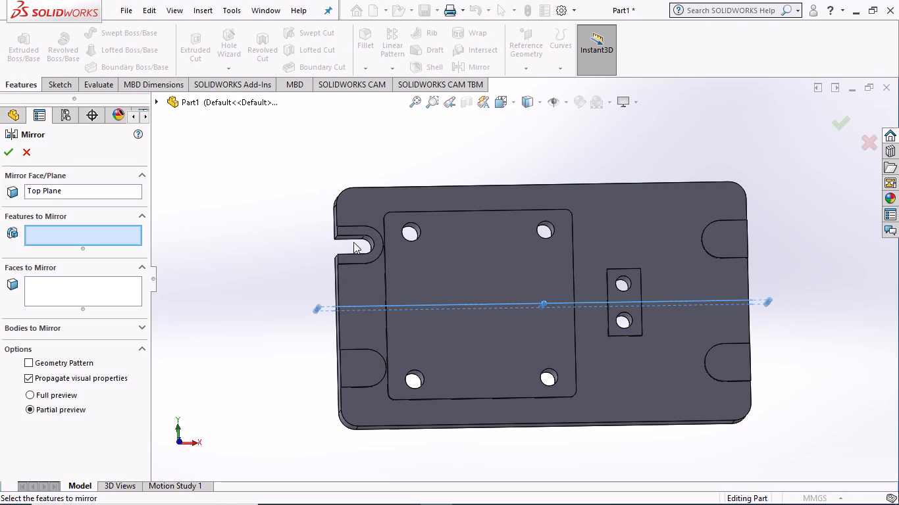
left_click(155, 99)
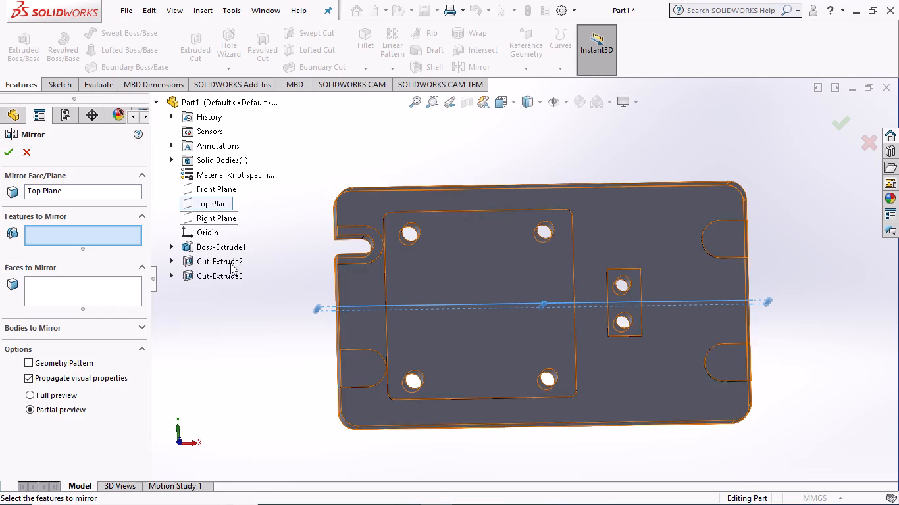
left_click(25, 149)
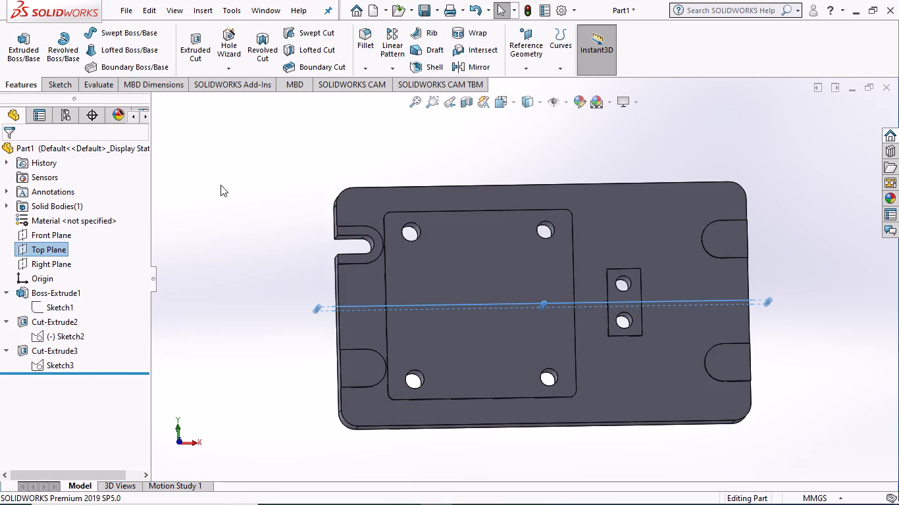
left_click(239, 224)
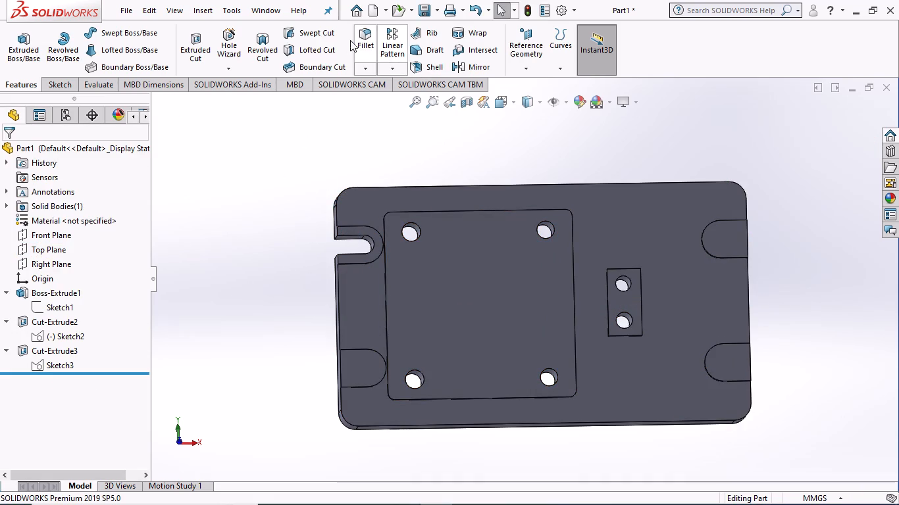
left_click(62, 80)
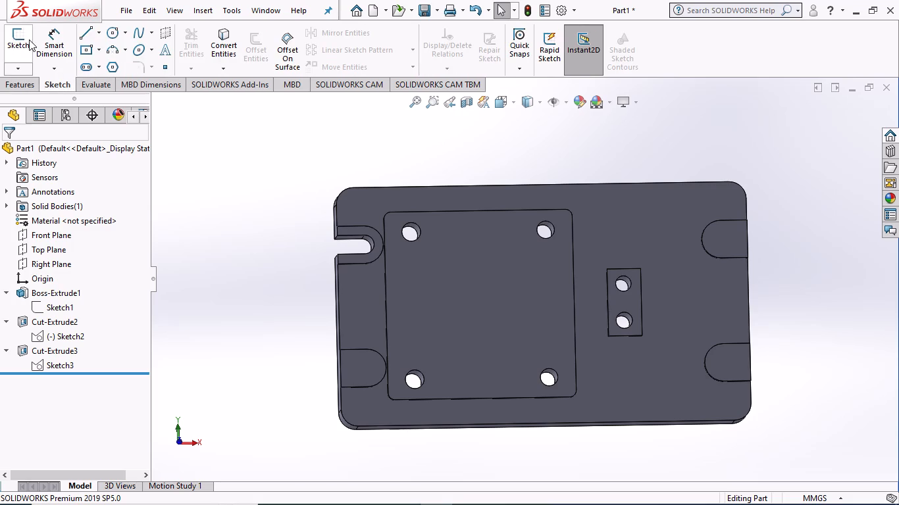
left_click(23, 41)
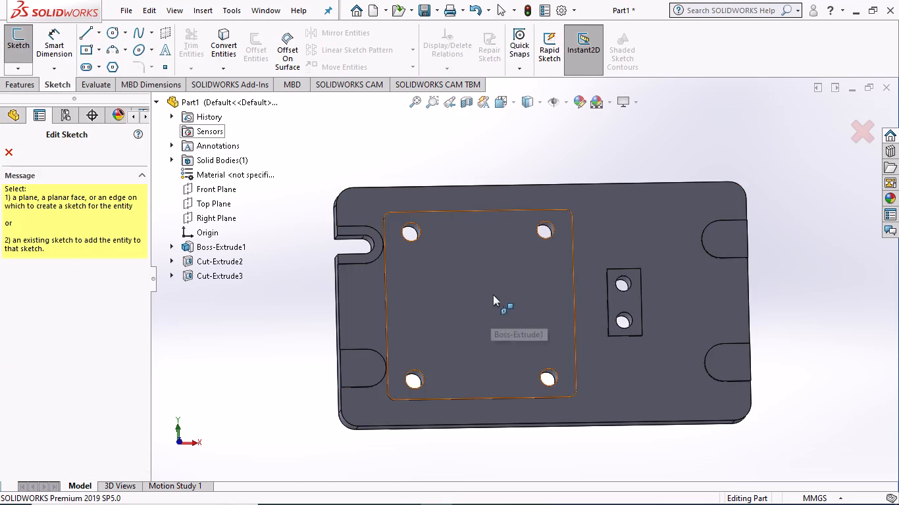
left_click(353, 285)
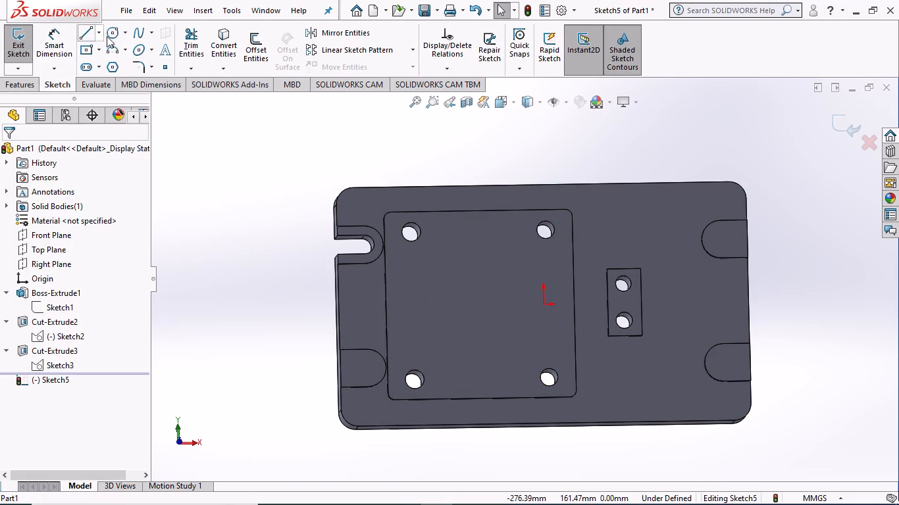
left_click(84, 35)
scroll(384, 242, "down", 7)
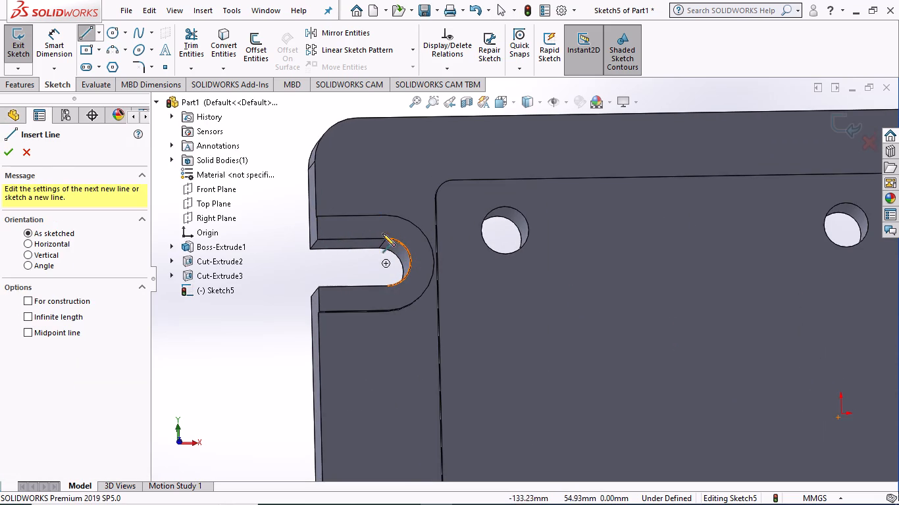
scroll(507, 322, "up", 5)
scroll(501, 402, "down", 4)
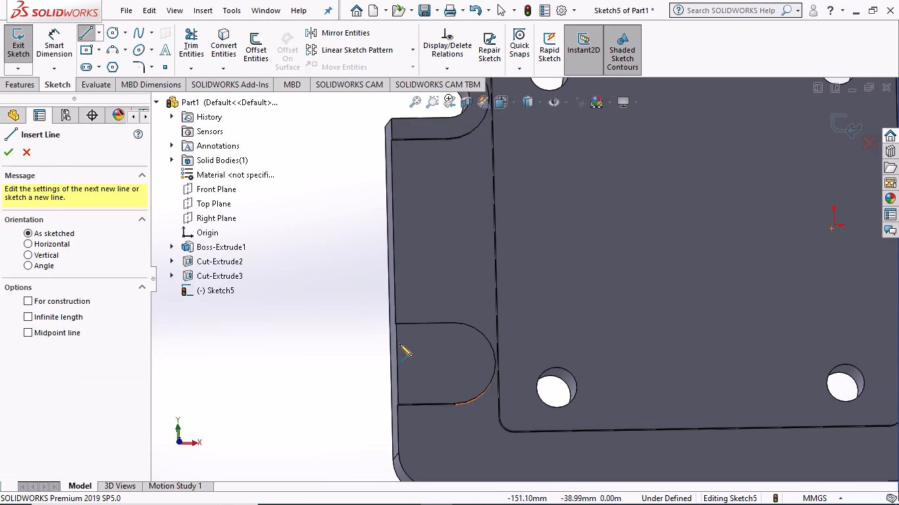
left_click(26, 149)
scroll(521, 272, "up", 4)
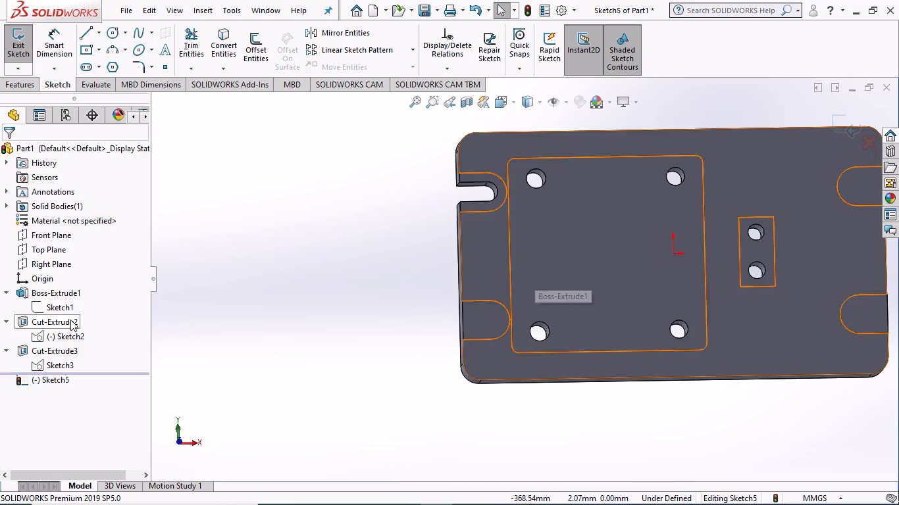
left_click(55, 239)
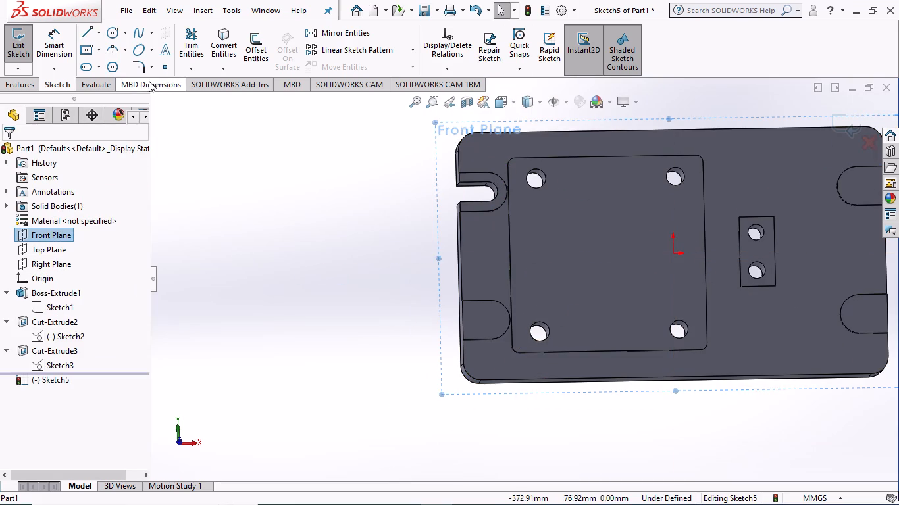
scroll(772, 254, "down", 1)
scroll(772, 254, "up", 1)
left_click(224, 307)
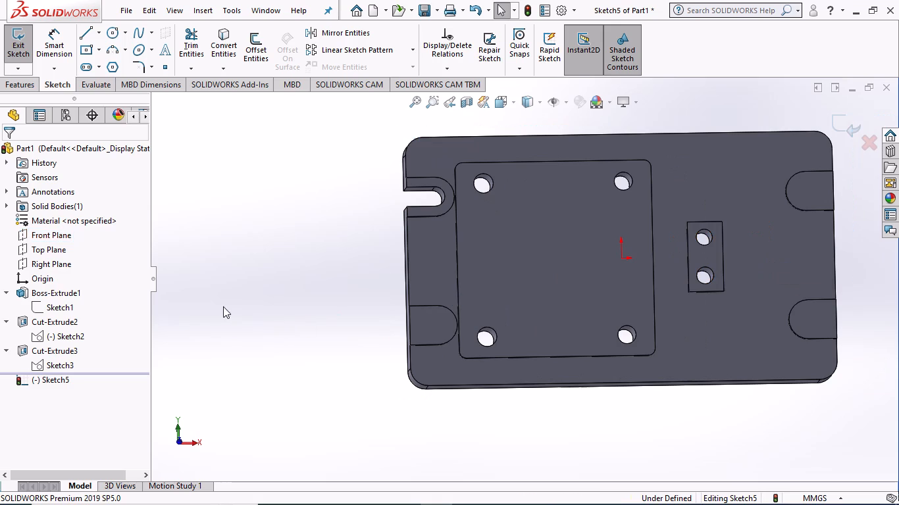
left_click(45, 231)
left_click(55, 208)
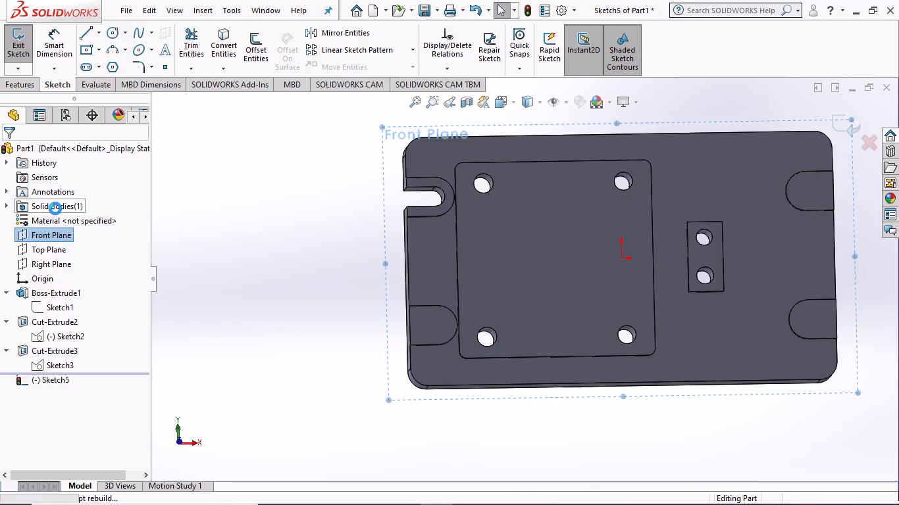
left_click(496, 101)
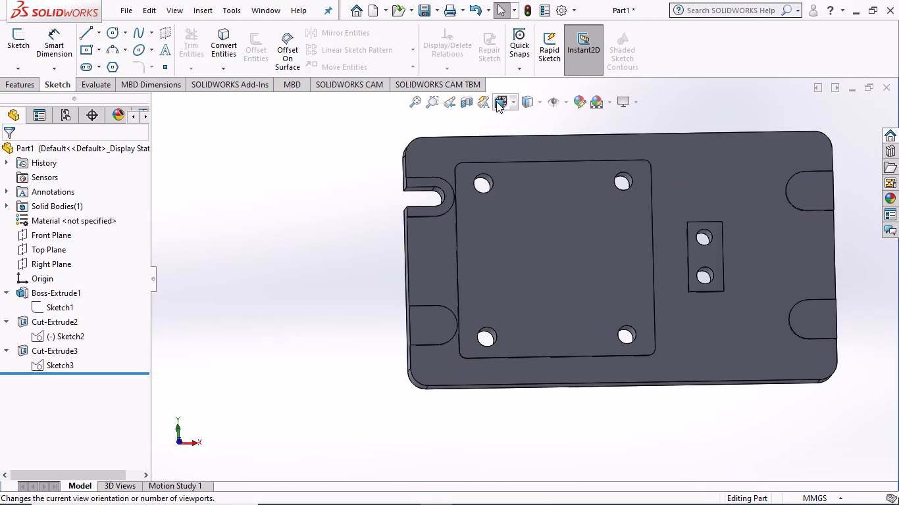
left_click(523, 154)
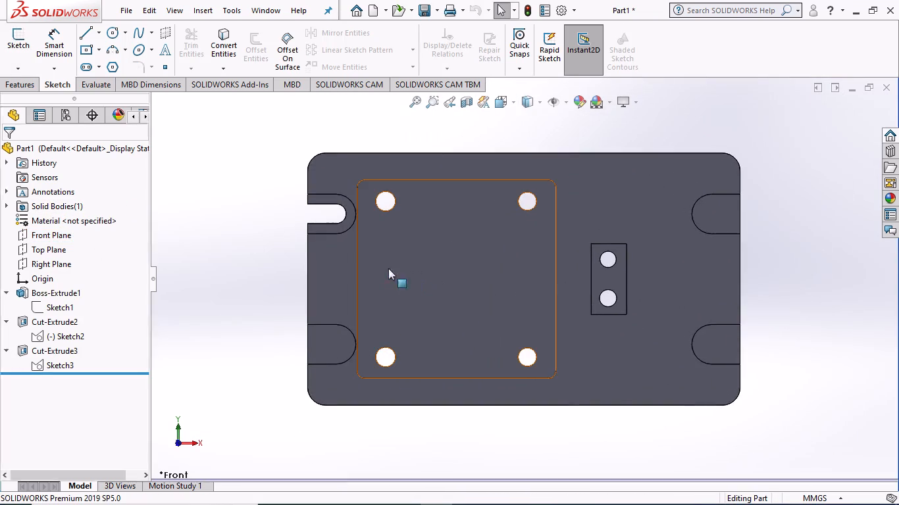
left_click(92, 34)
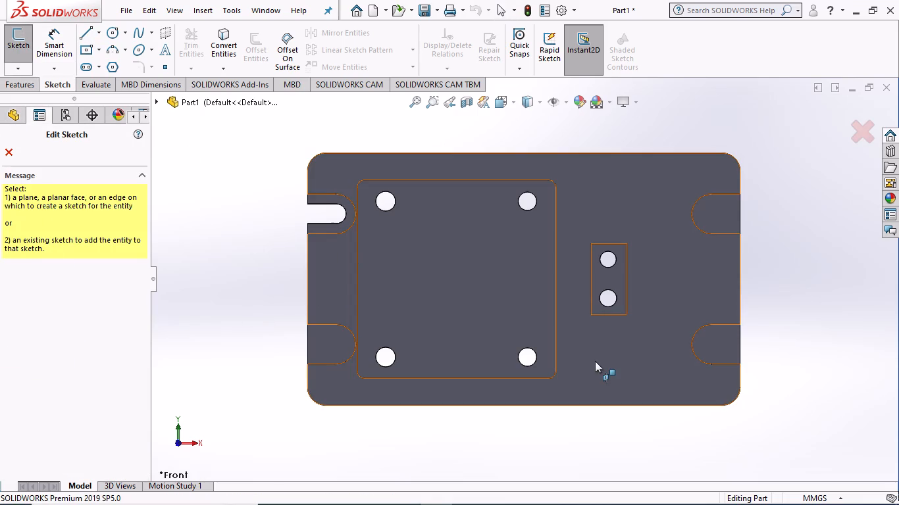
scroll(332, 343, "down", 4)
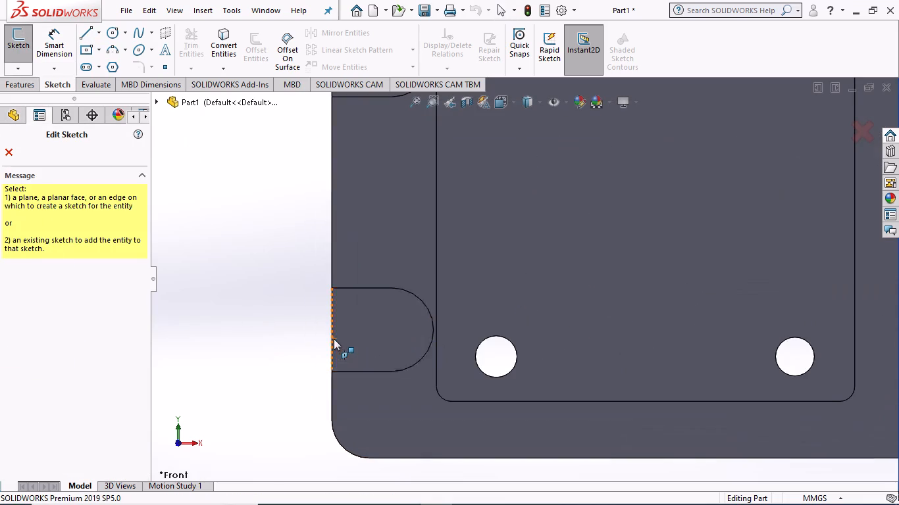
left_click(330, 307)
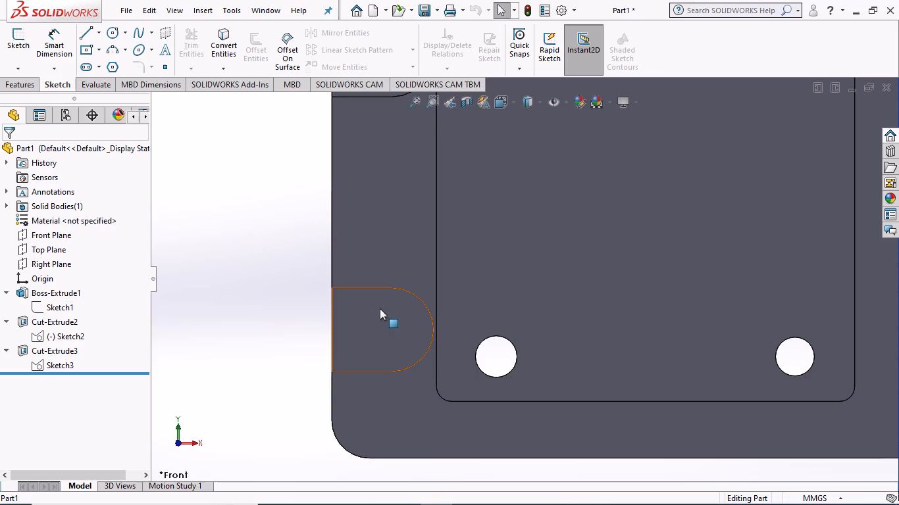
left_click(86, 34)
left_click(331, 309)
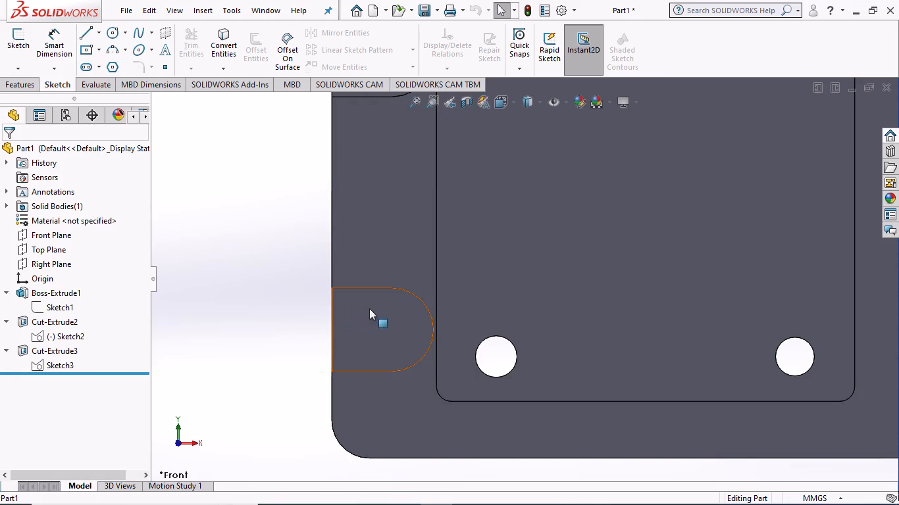
Open a sketch on the lower-left edge pad's face and draw two parallel horizontal slot sides about 20 mm long inward from the plate edge.
left_click(392, 307)
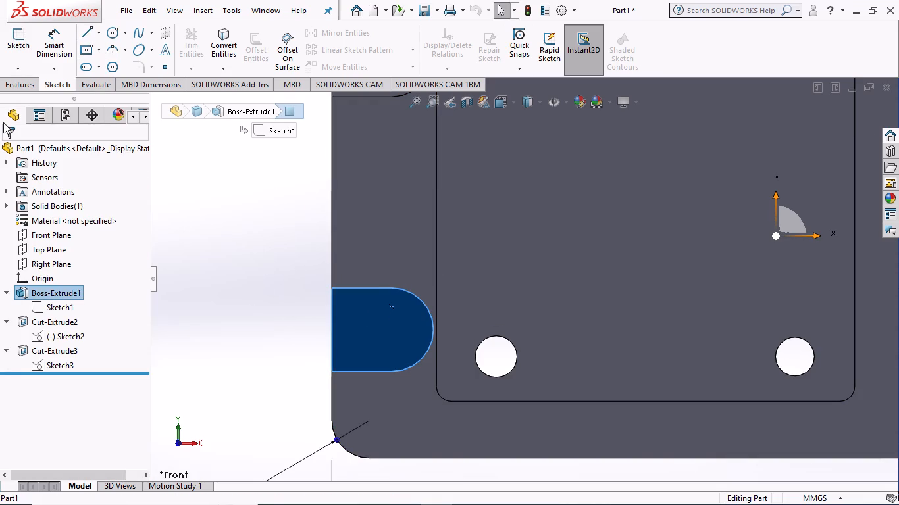
scroll(526, 241, "up", 6)
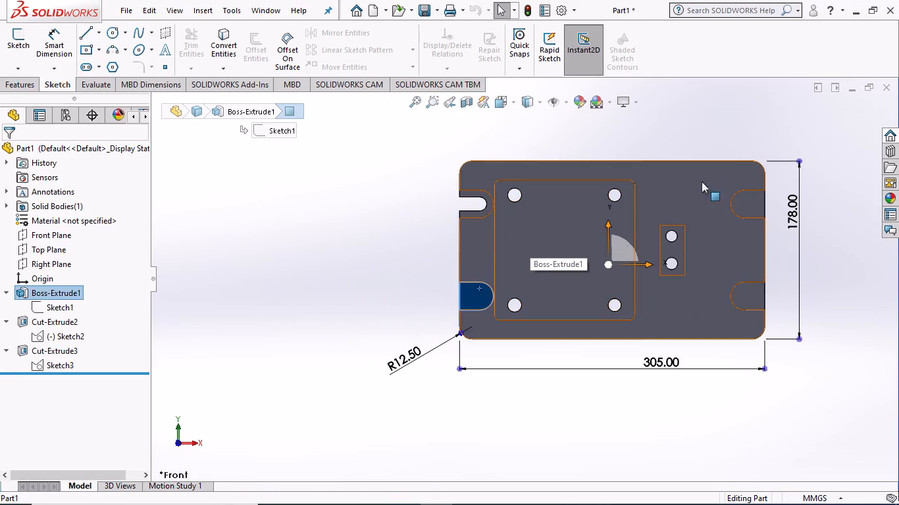
left_click(20, 43)
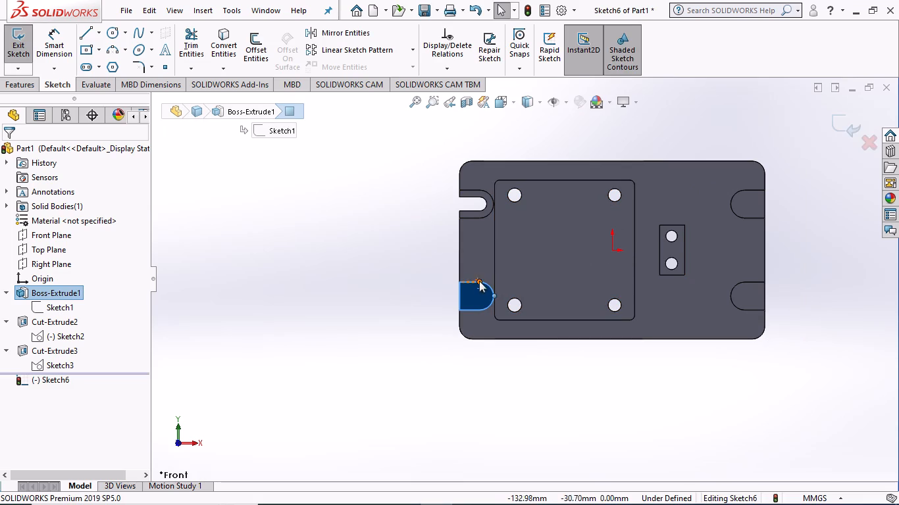
scroll(481, 280, "down", 7)
left_click(84, 32)
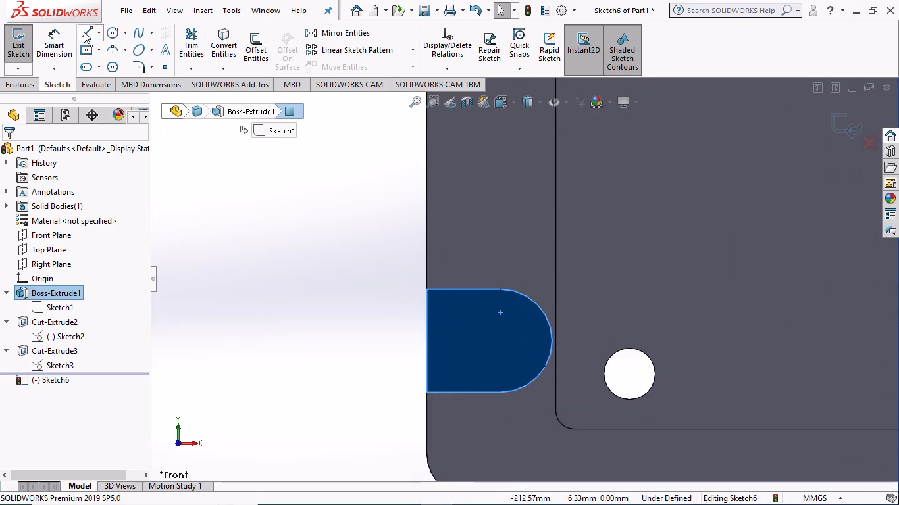
left_click(427, 314)
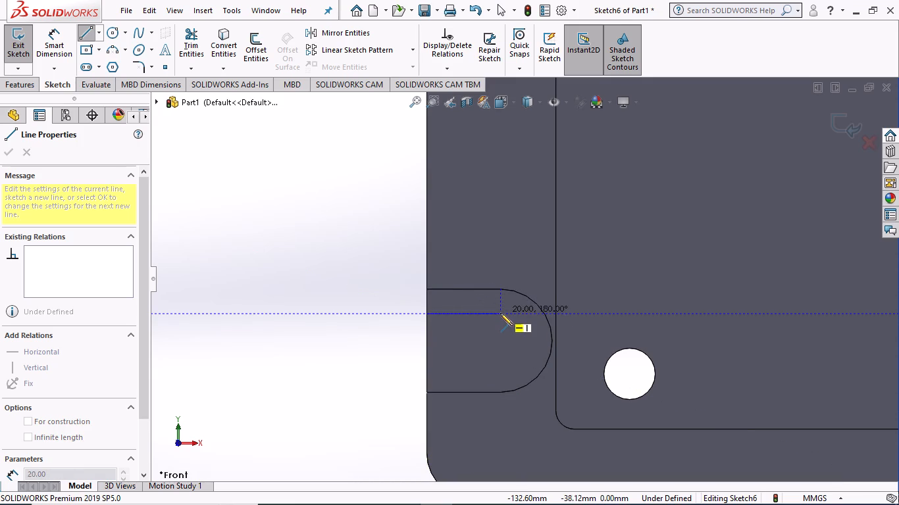
left_click(500, 312)
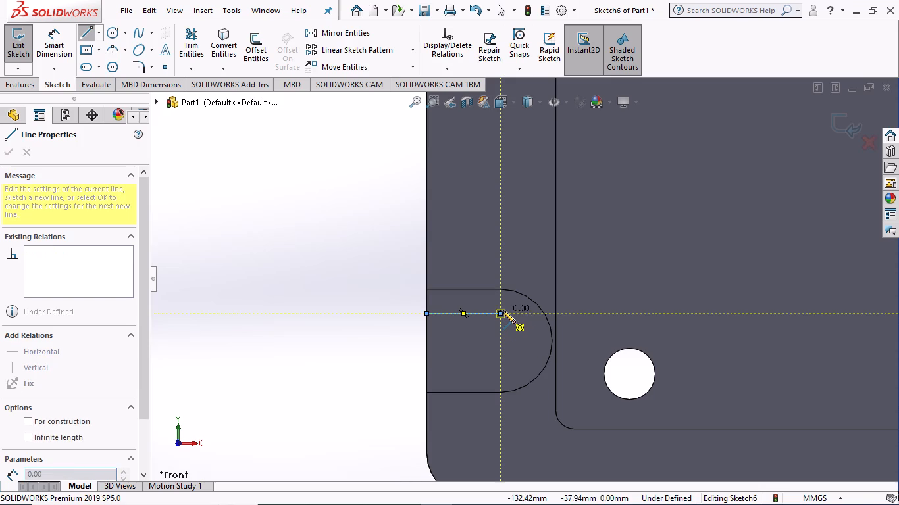
key("Escape")
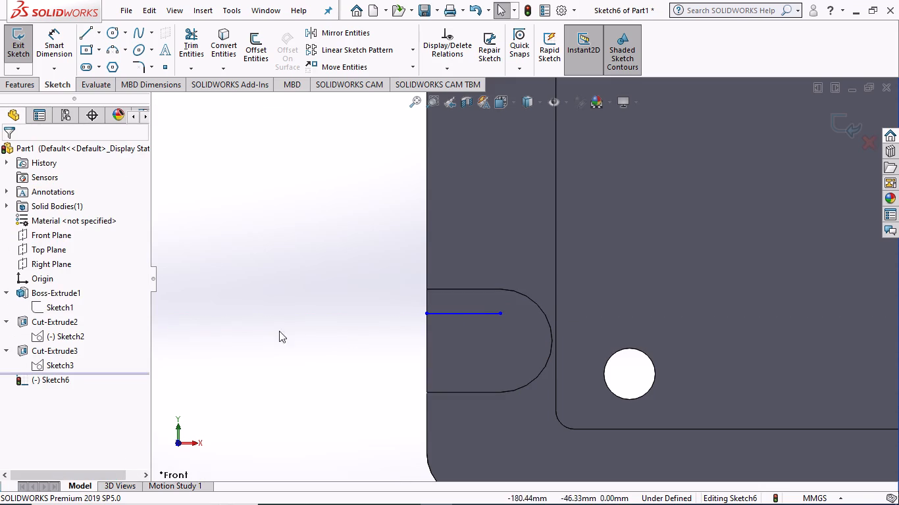
left_click(86, 33)
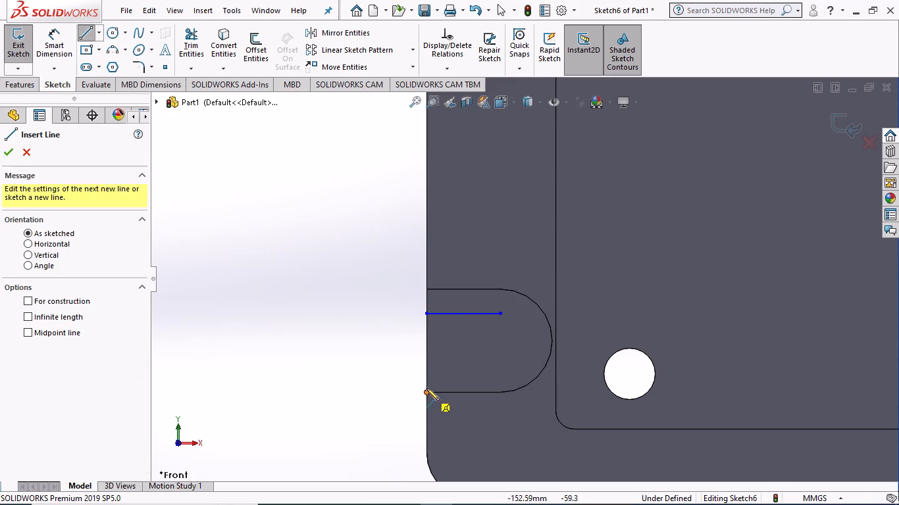
left_click(427, 370)
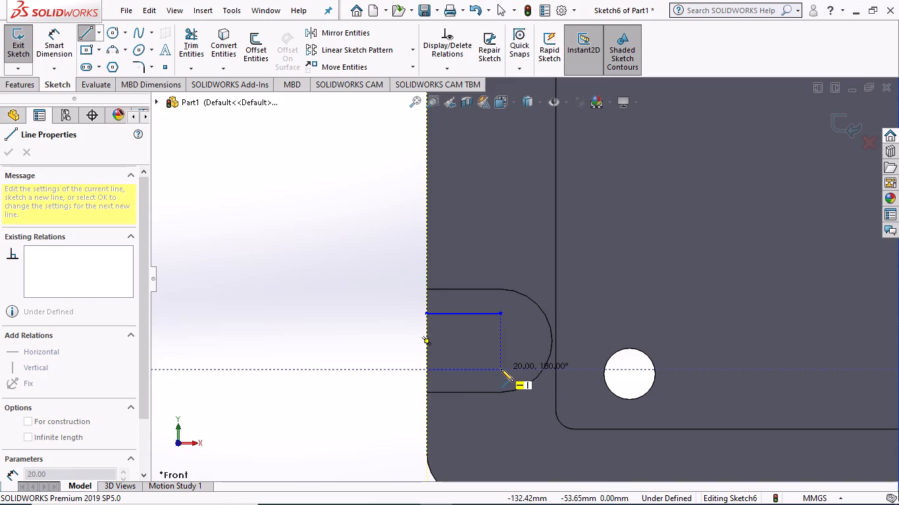
left_click(501, 369)
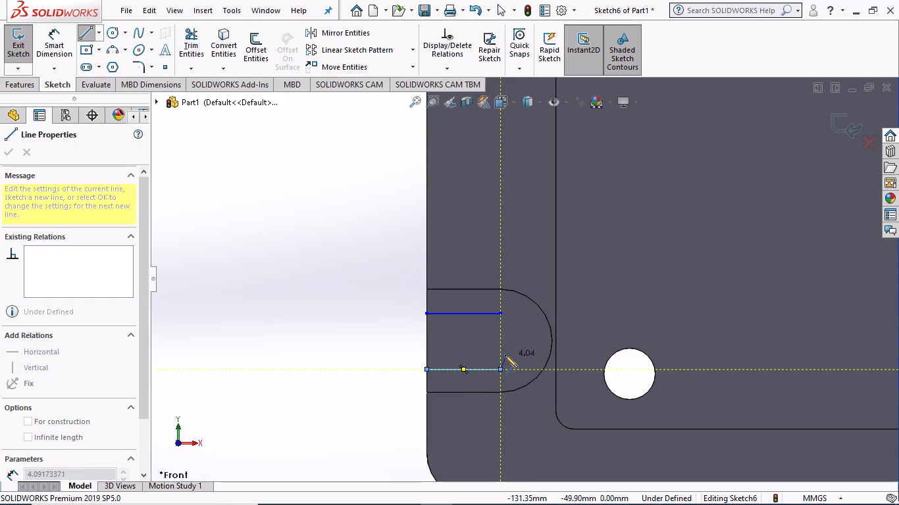
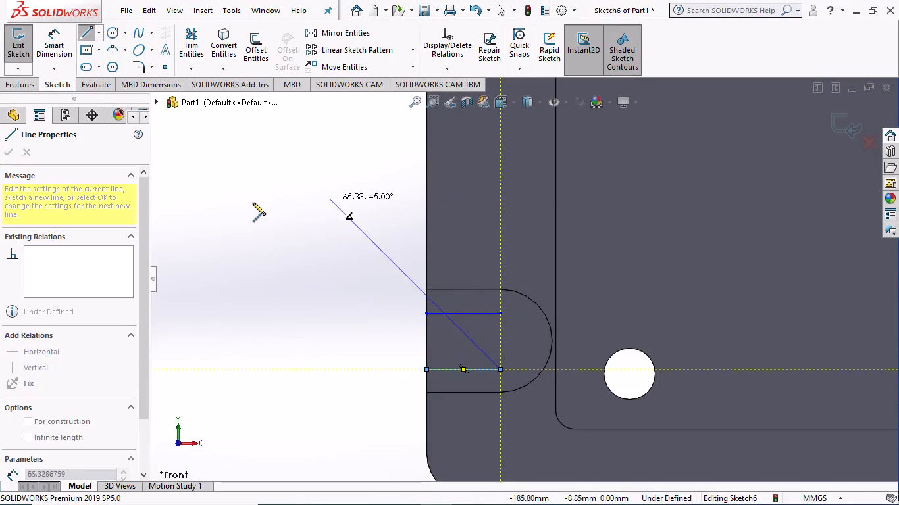
Close the slot's inner end with a three-point arc of about 7.6 mm radius joining the two horizontal sides.
left_click(111, 51)
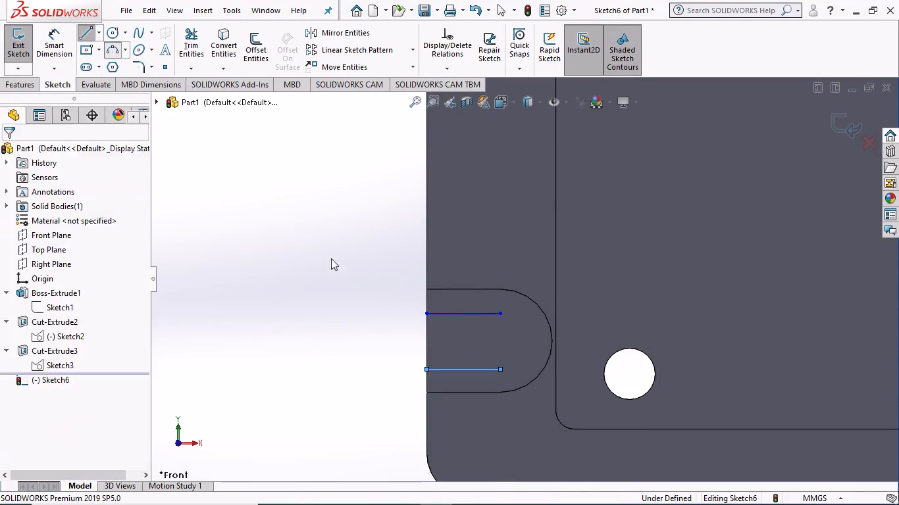
left_click(500, 314)
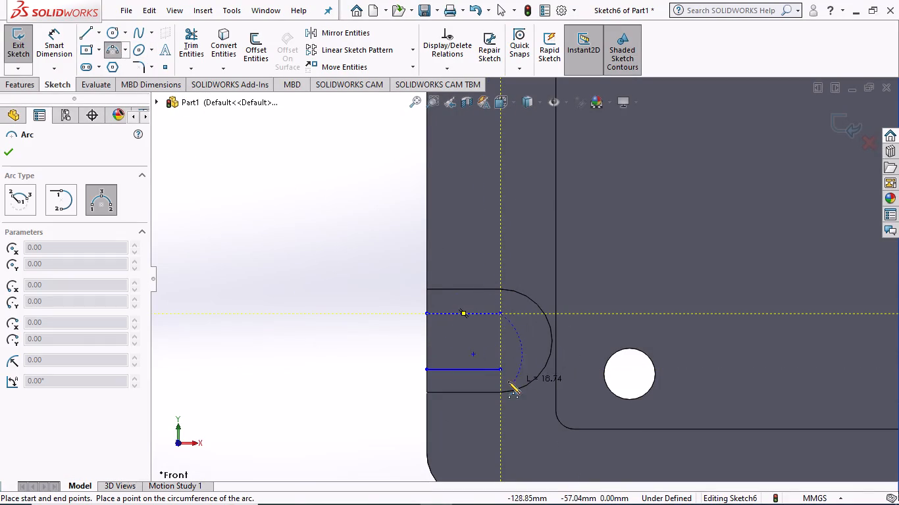
left_click(501, 370)
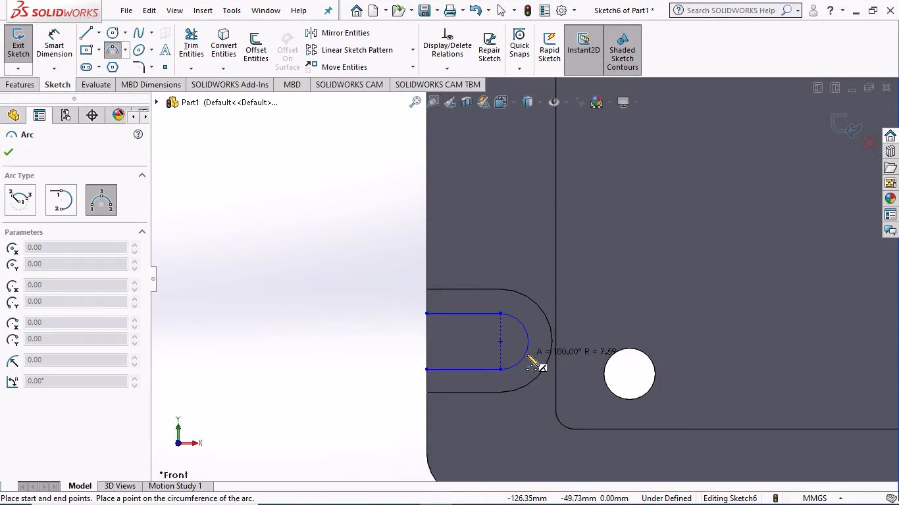
left_click(527, 354)
key("Escape")
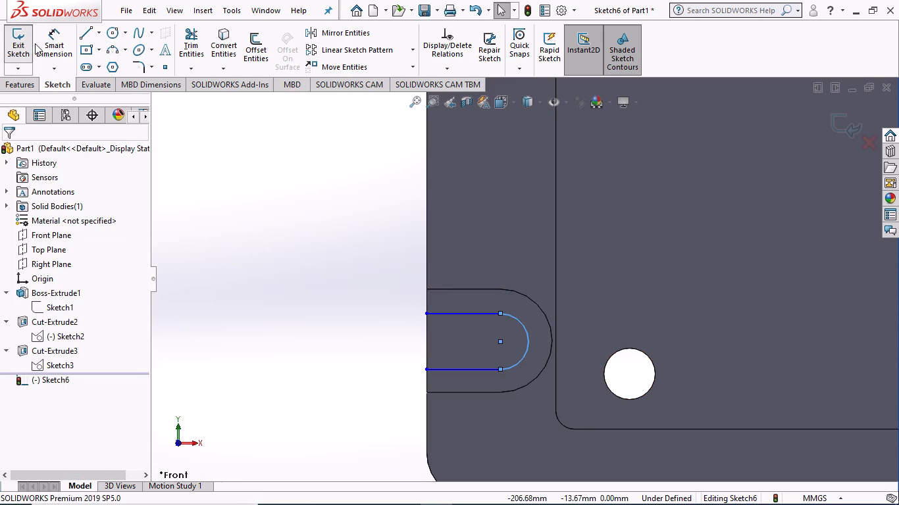
Dimension the upper slot side 7 mm from the pad's upper straight edge.
left_click(49, 36)
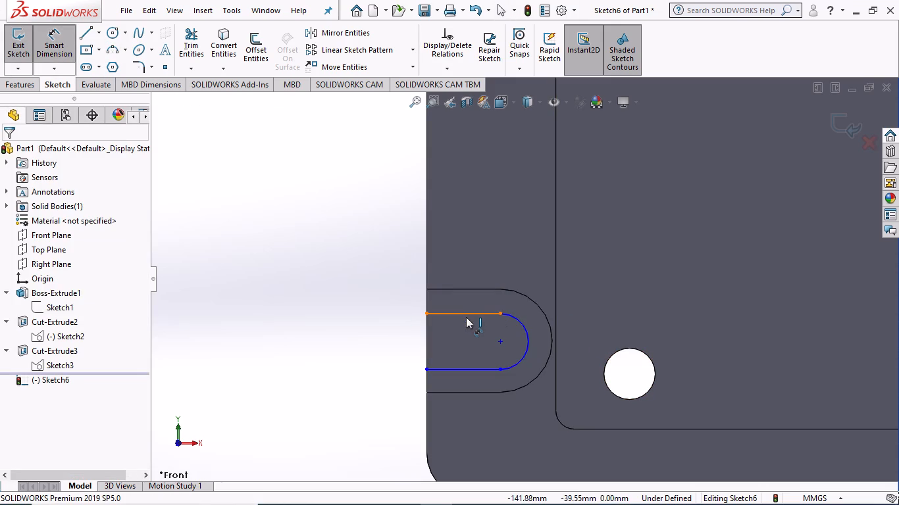
left_click(465, 317)
left_click(462, 287)
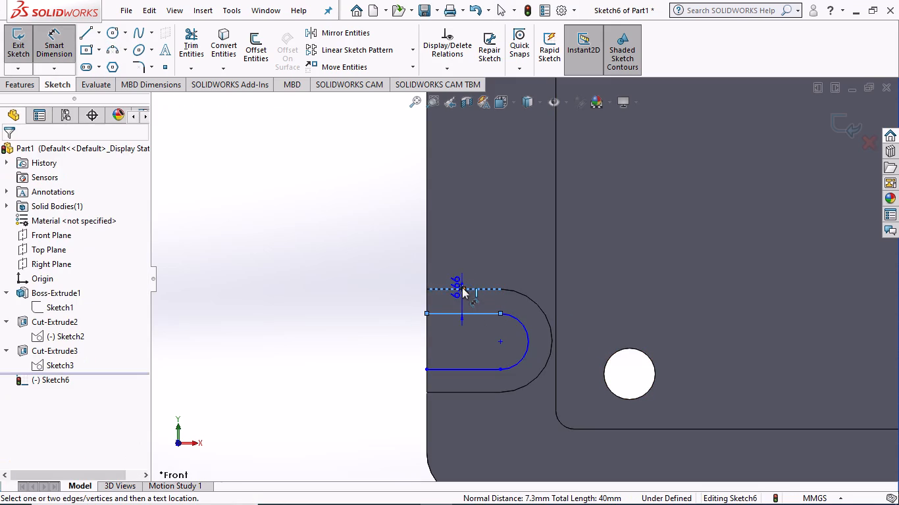
left_click(407, 281)
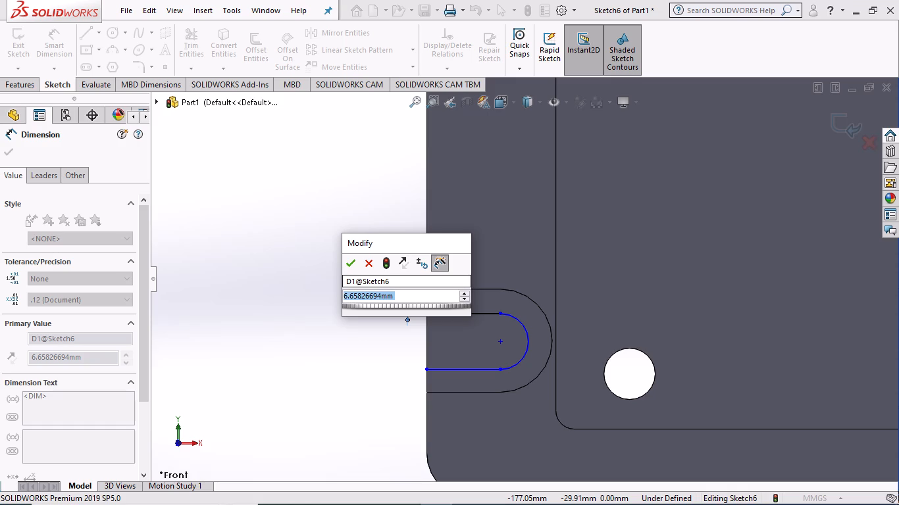
key("7")
key("Return")
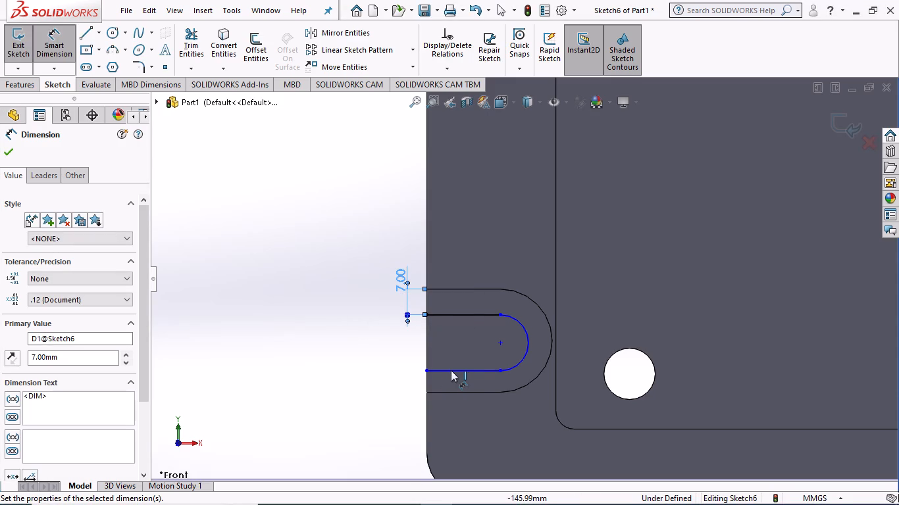
Dimension the distance between the two horizontal slot sides as 14 mm.
left_click(451, 370)
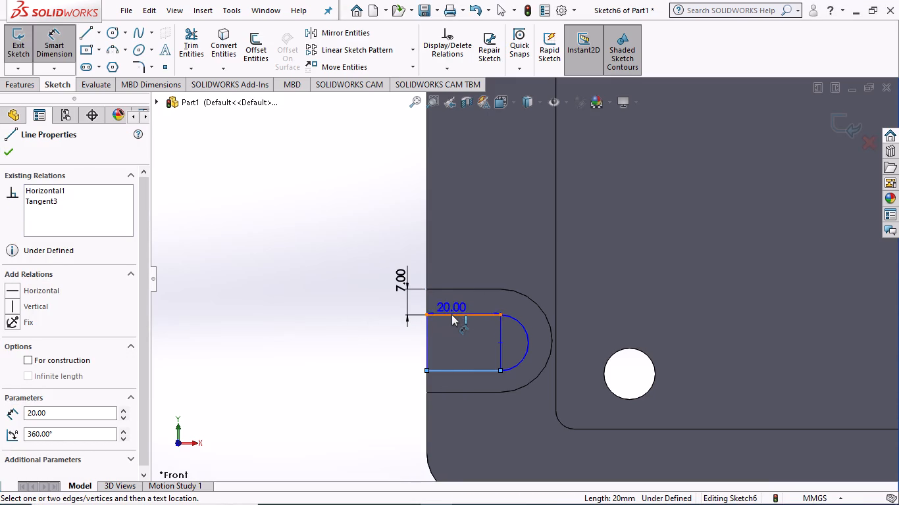
left_click(451, 314)
left_click(359, 338)
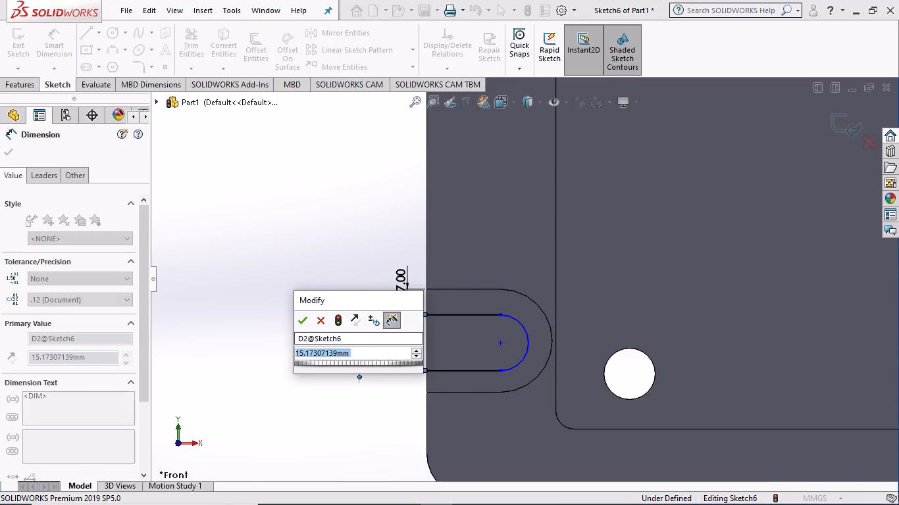
type("15")
key("BackSpace")
key("4")
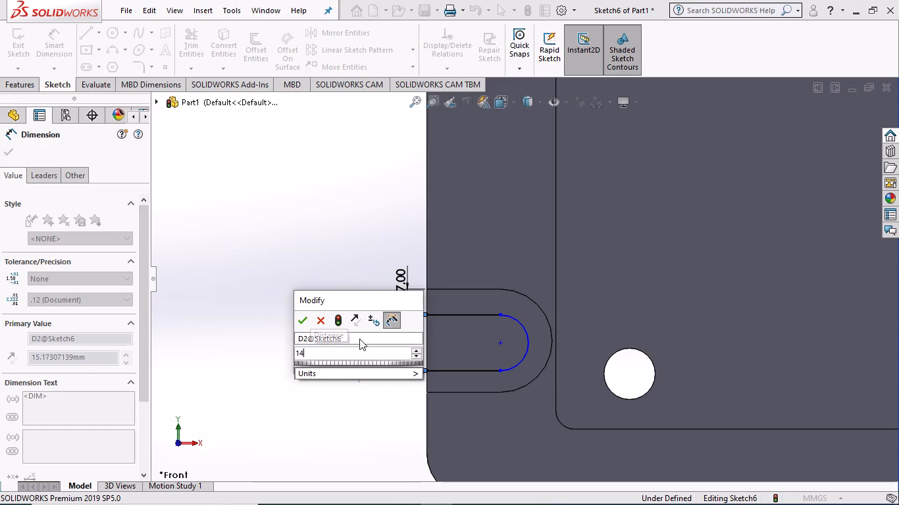
key("Return")
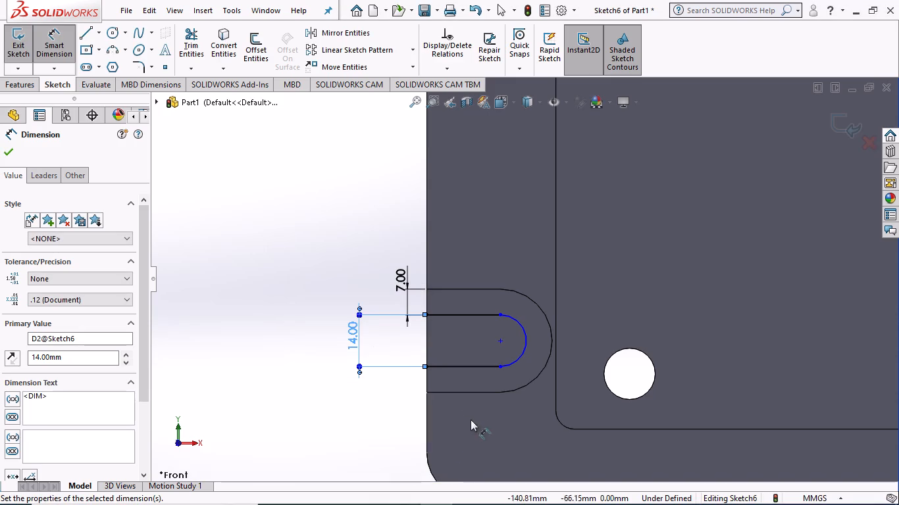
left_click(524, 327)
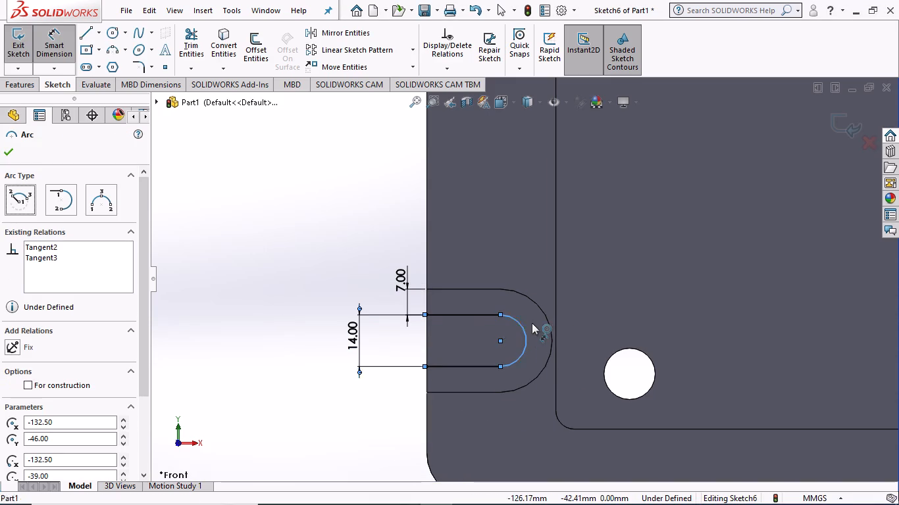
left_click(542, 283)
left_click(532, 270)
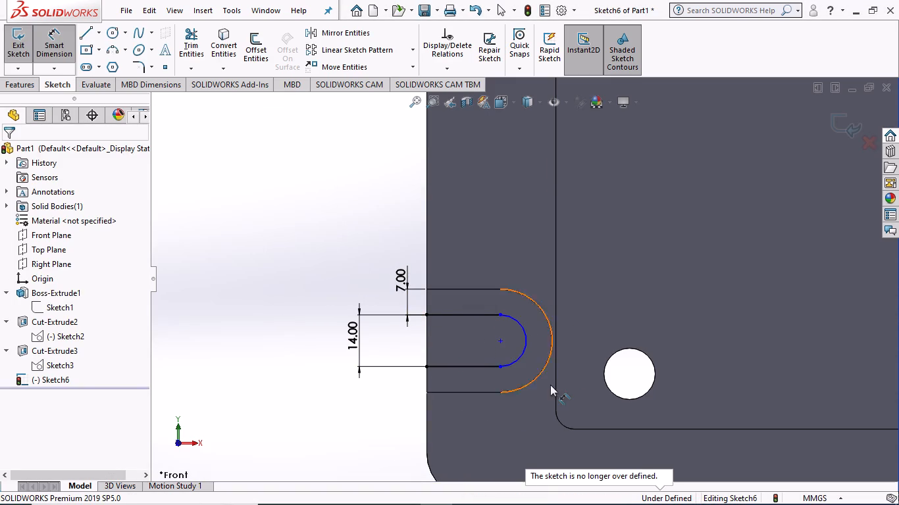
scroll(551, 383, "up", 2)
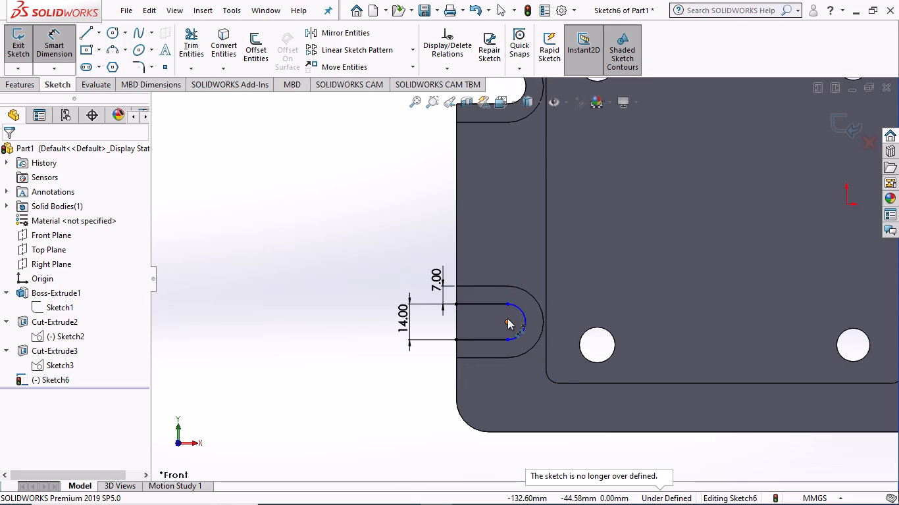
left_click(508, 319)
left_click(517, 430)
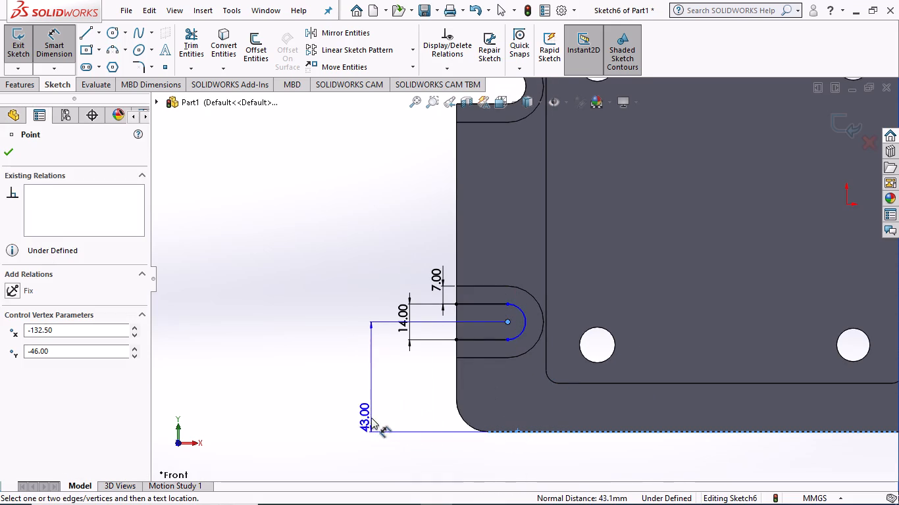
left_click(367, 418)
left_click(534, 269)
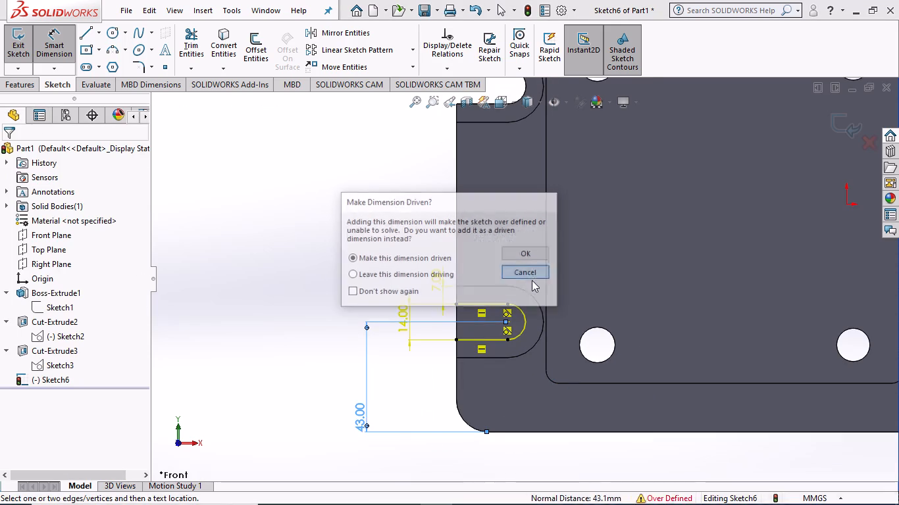
Dimension the slot arc's centre 20 mm horizontally from the plate's left edge.
left_click(506, 322)
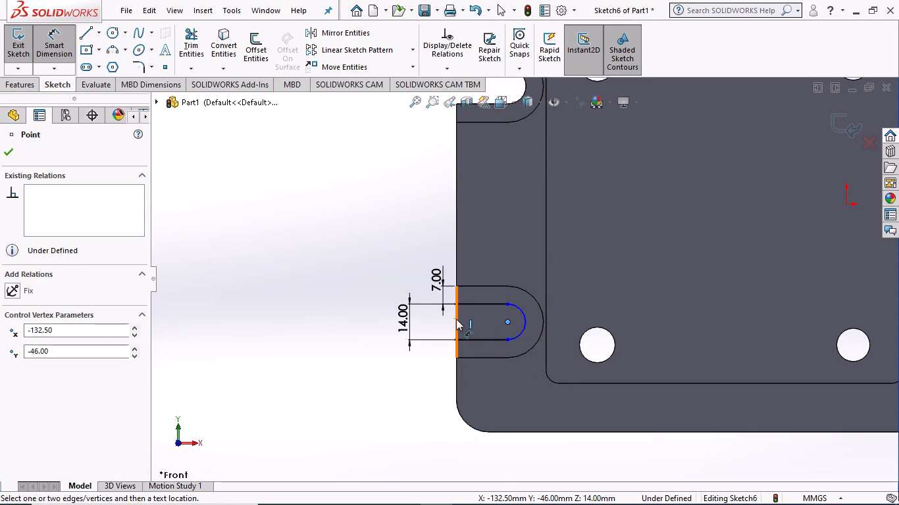
left_click(456, 319)
left_click(487, 392)
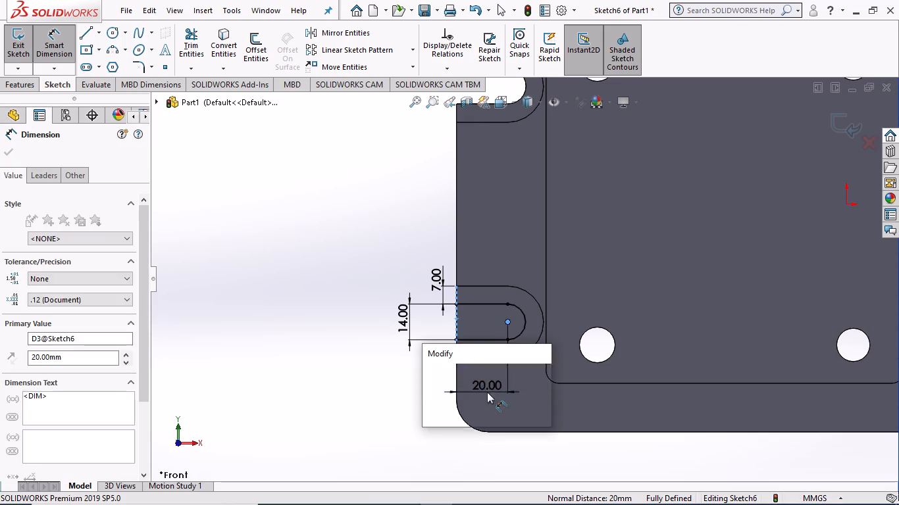
left_click(432, 374)
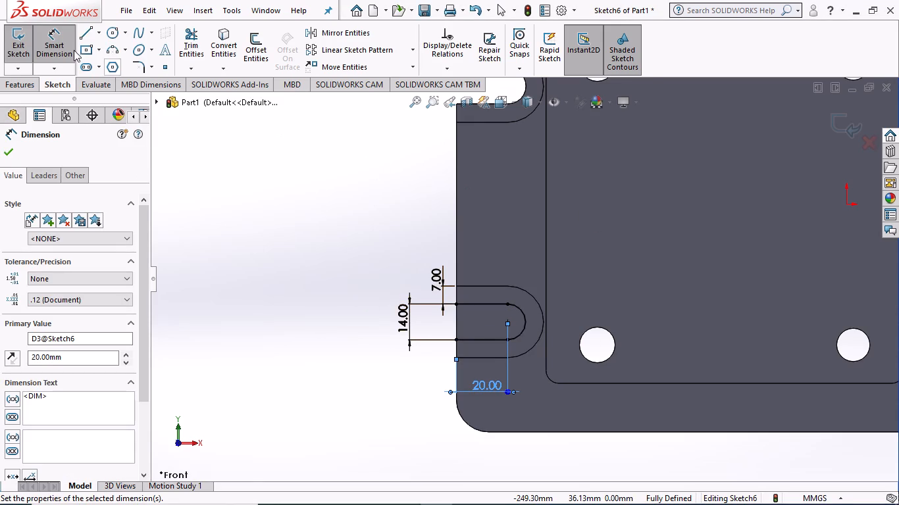
Close the slot profile with a 14 mm vertical line along the plate edge between the open ends of its sides.
left_click(86, 33)
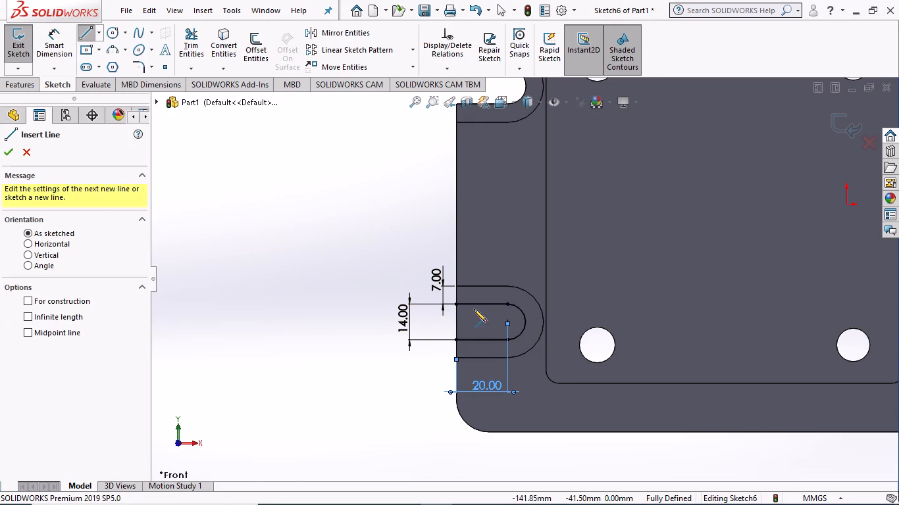
left_click(455, 303)
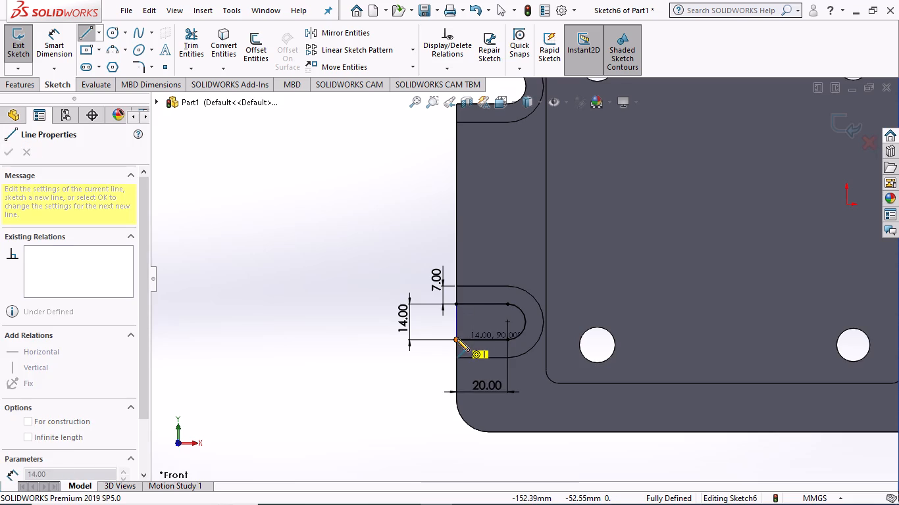
left_click(457, 339)
key("Escape")
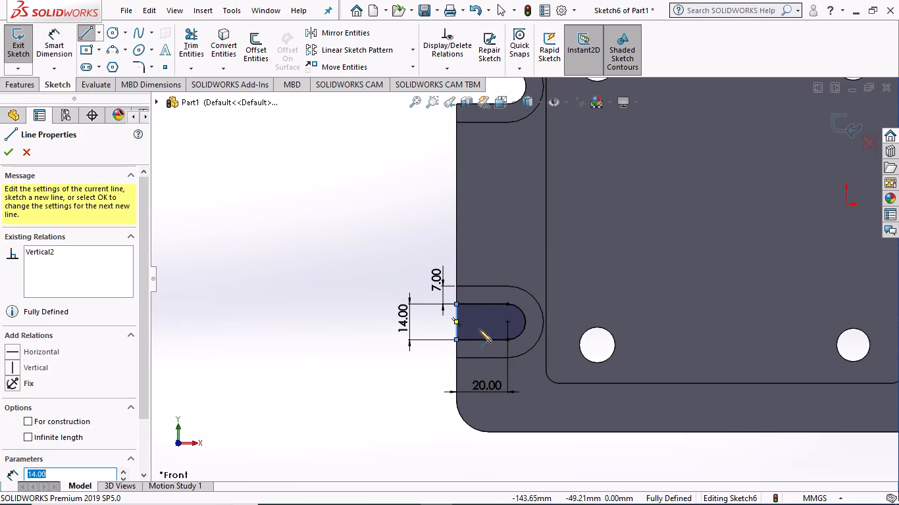
left_click(5, 151)
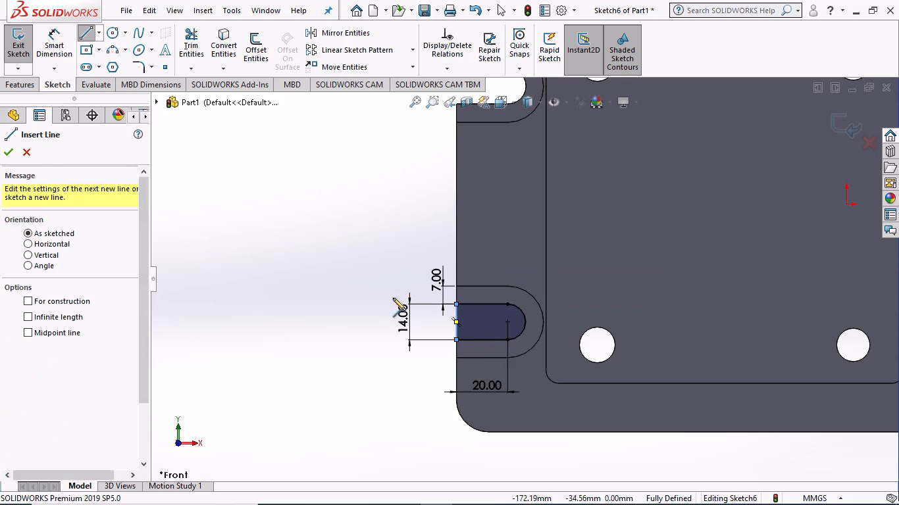
left_click(5, 151)
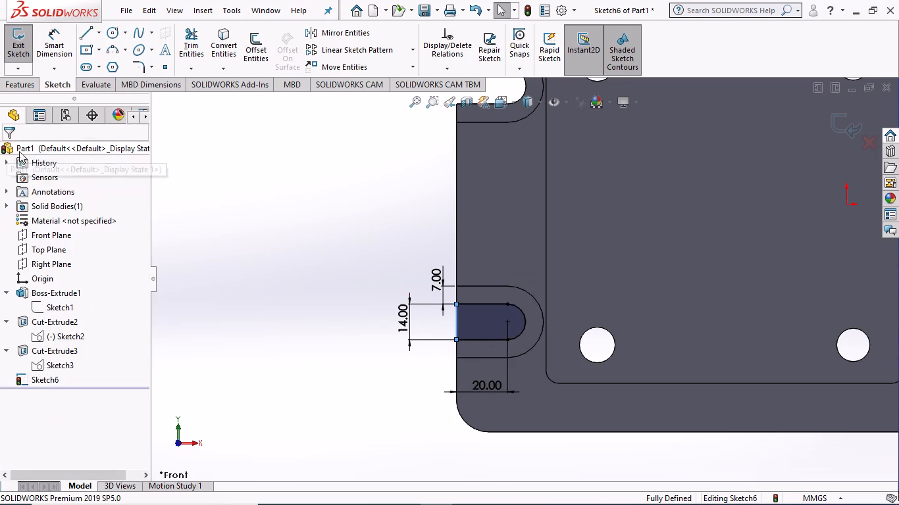
Mirror a copy of the whole slot profile about the Right Plane onto the lower-right edge pad.
scroll(463, 278, "down", 2)
left_click(314, 248)
scroll(455, 314, "up", 4)
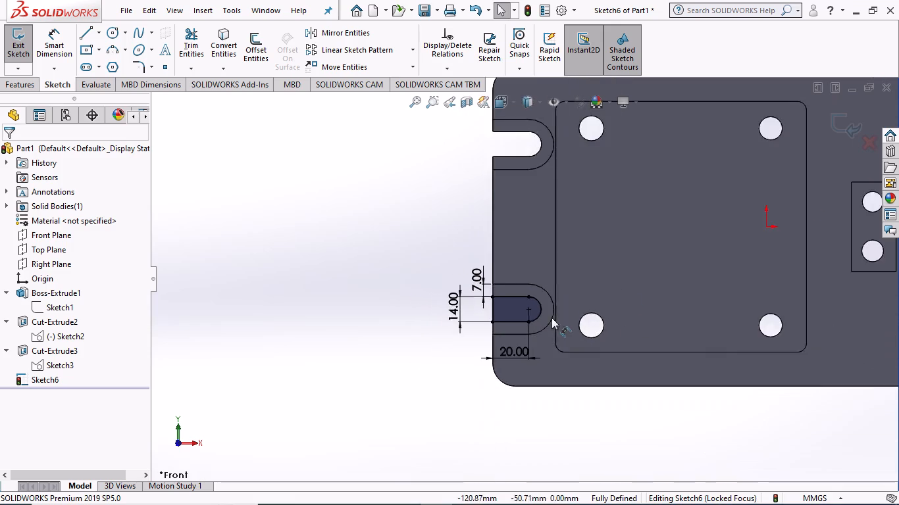
scroll(658, 249, "up", 2)
scroll(801, 229, "down", 1)
scroll(758, 276, "up", 1)
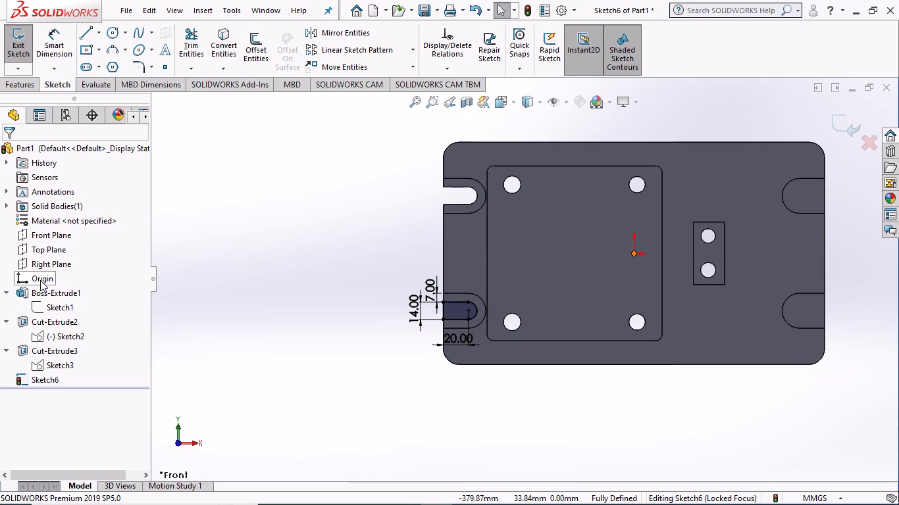
left_click(39, 262)
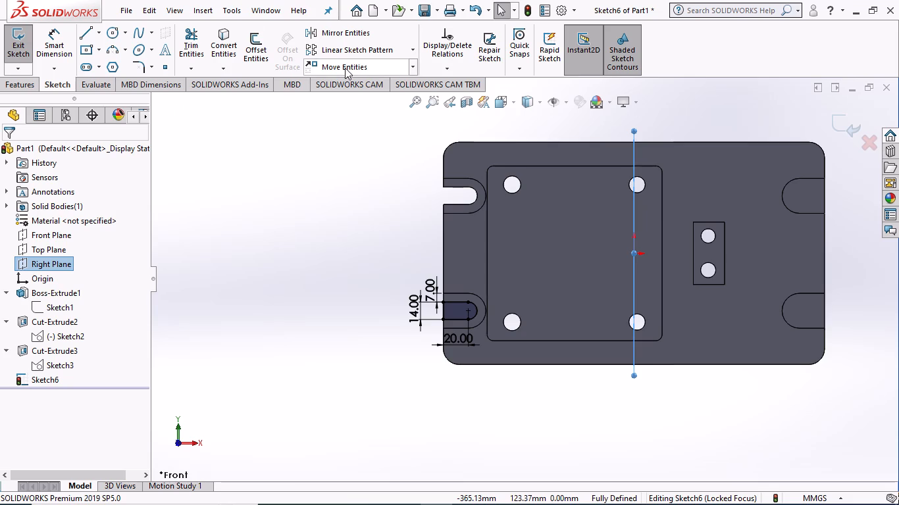
left_click(357, 32)
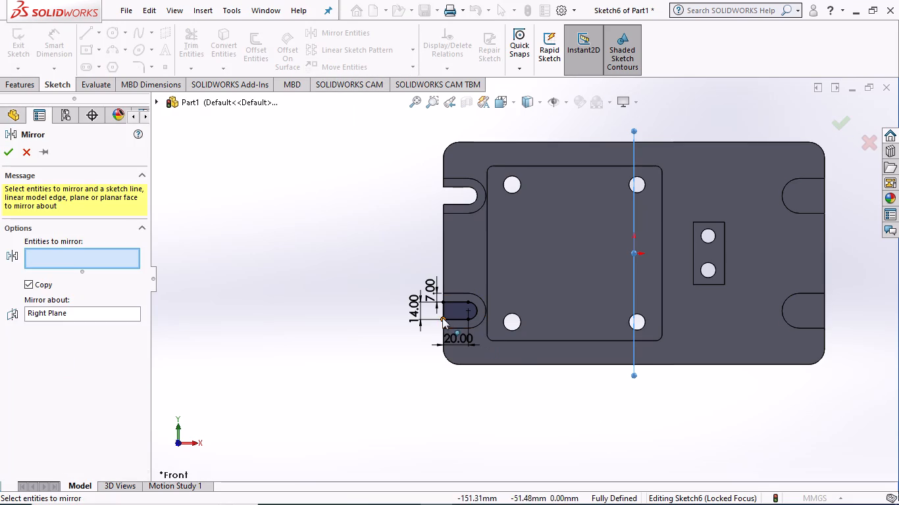
middle_click_drag(405, 276, 420, 288)
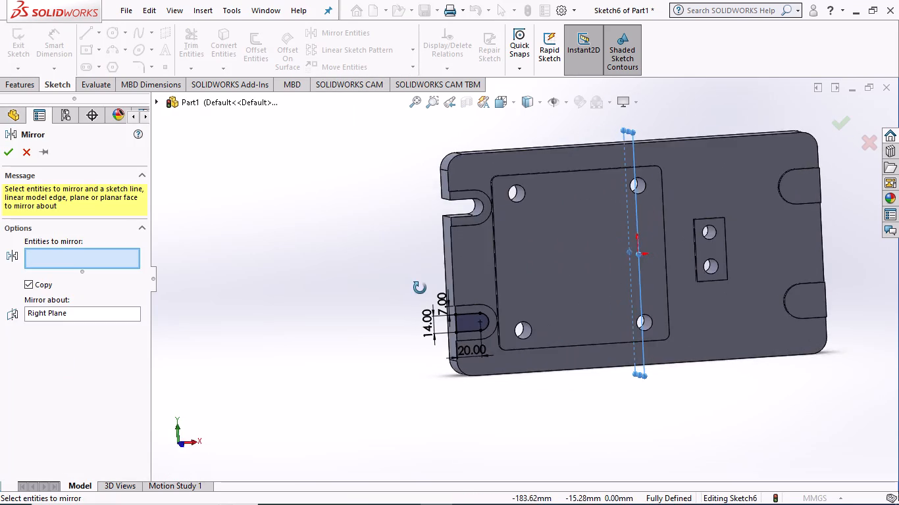
middle_click_drag(420, 288, 397, 274)
left_click_drag(400, 282, 500, 355)
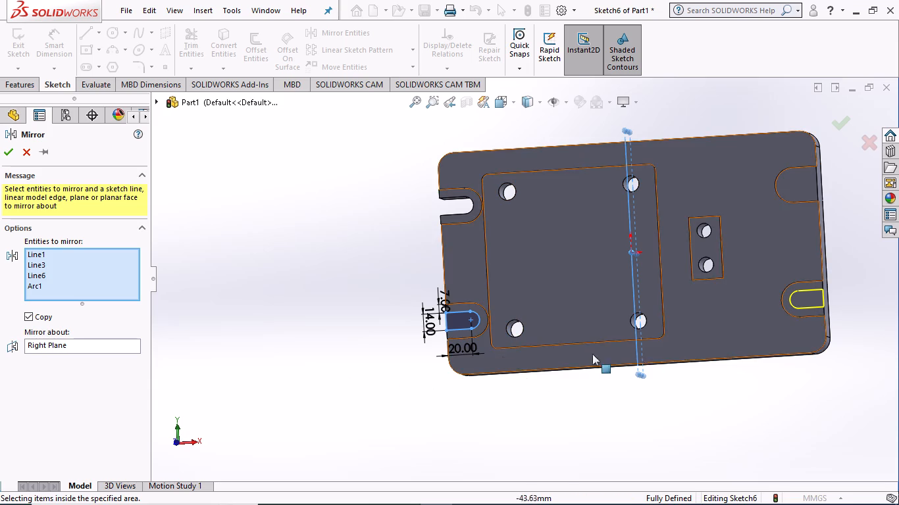
left_click(9, 152)
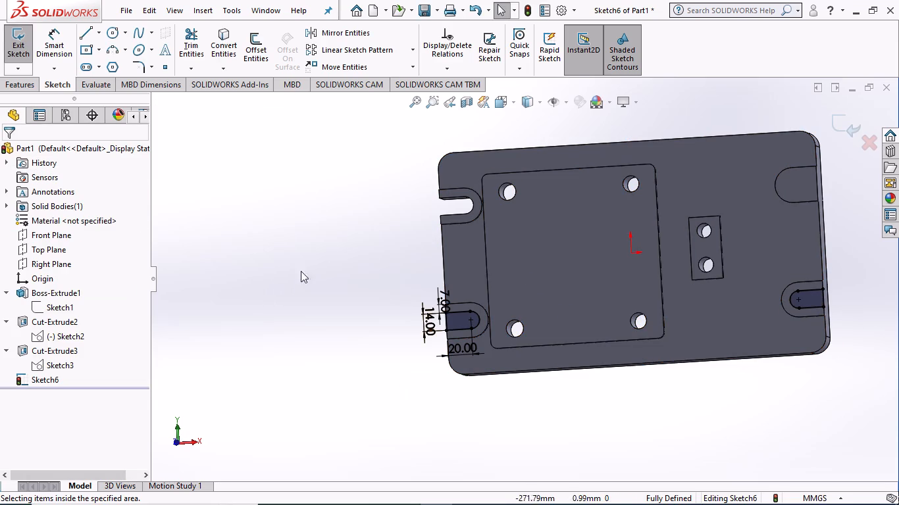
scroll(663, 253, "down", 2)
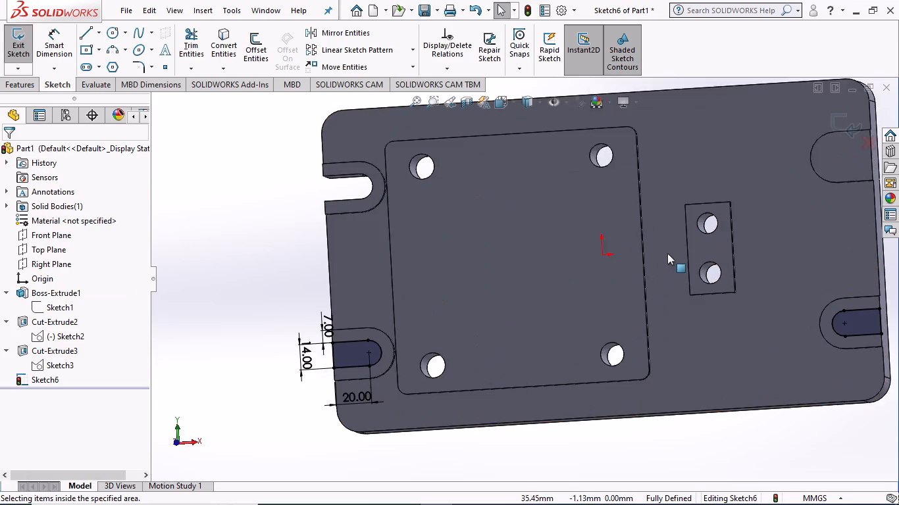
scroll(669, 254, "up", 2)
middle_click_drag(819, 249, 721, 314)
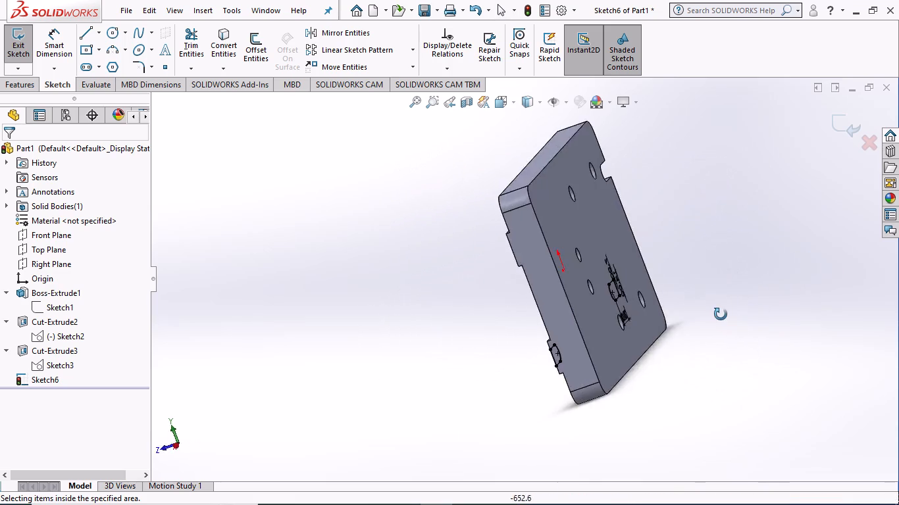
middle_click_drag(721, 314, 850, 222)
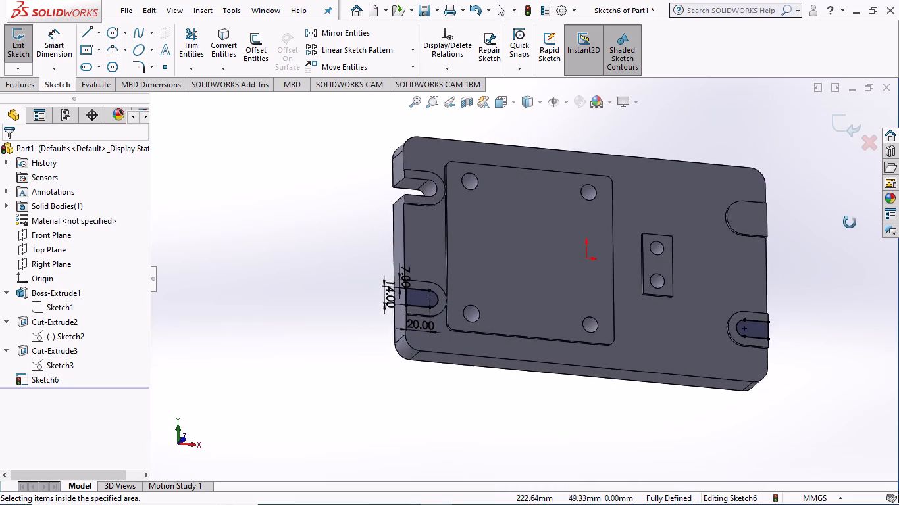
Examine the sketched slot profiles on the plate's two lower edge pads from several angles.
middle_click_drag(850, 222, 848, 252)
middle_click_drag(330, 205, 303, 249)
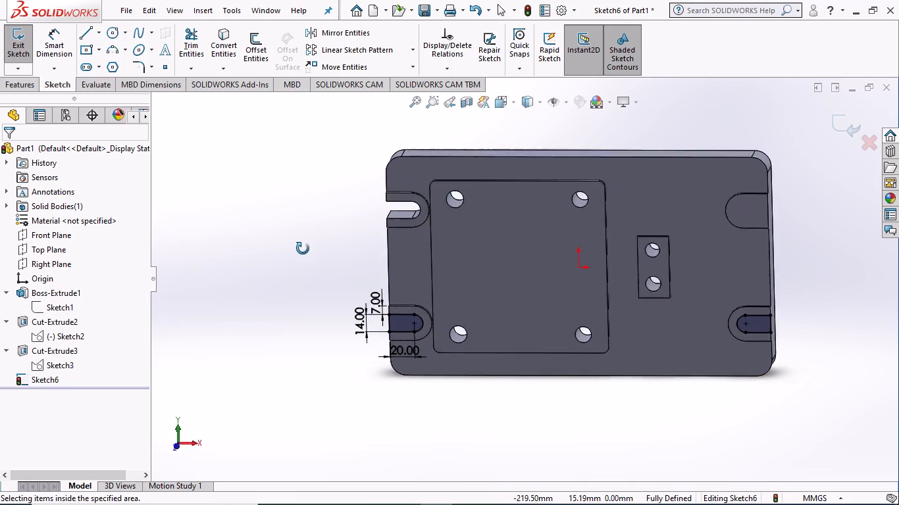
middle_click_drag(303, 249, 267, 207)
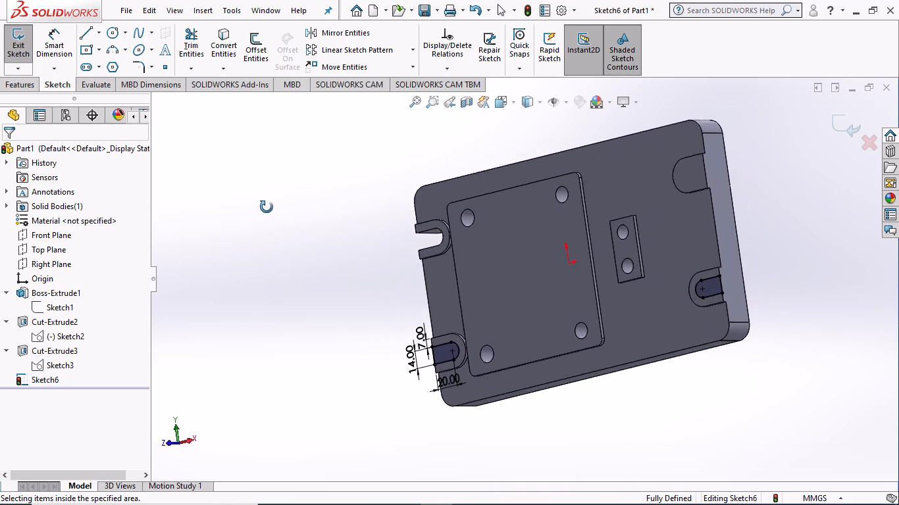
middle_click_drag(267, 207, 257, 207)
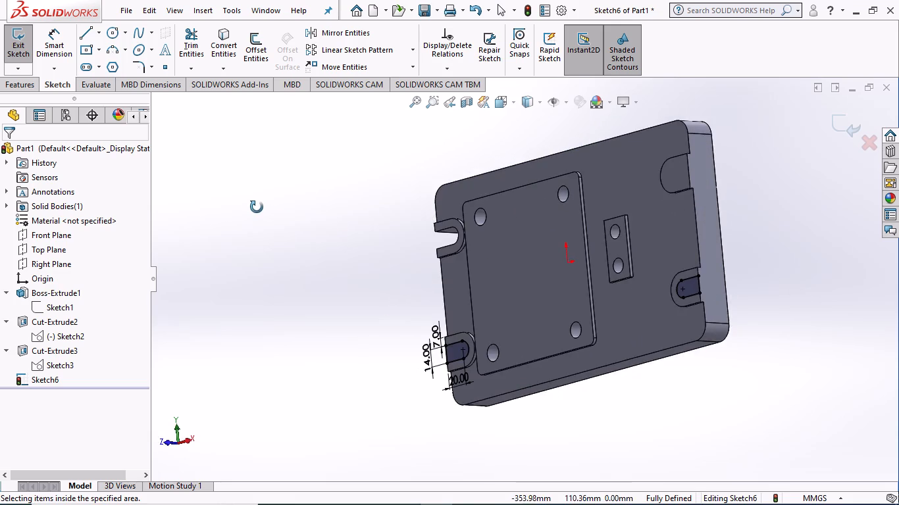
middle_click_drag(257, 207, 288, 237)
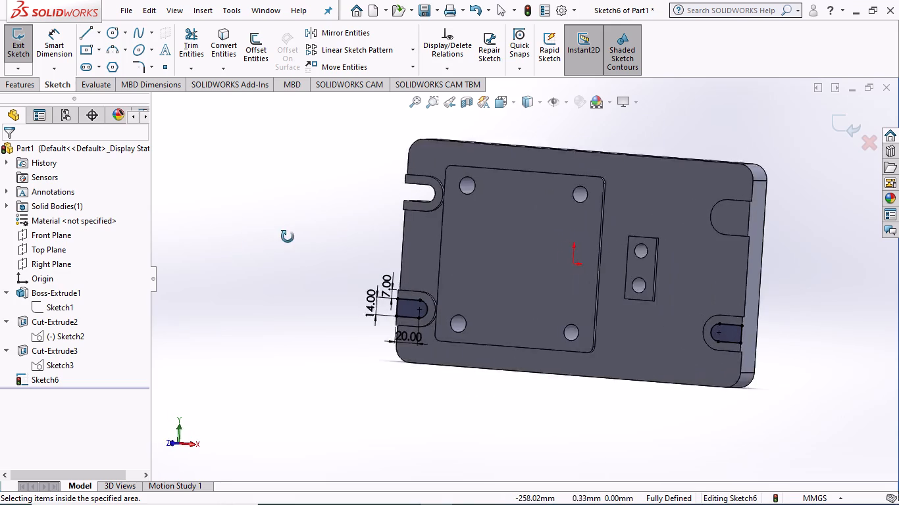
middle_click_drag(288, 237, 297, 220)
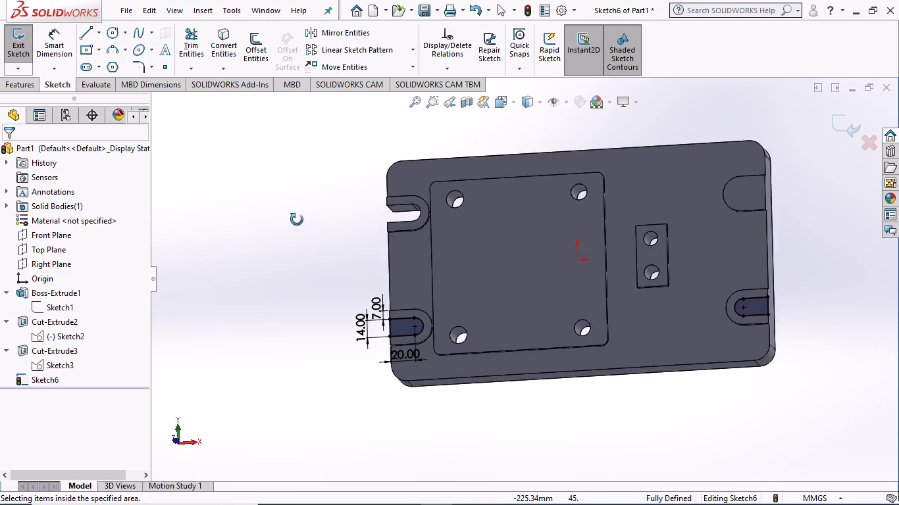
middle_click_drag(297, 220, 317, 237)
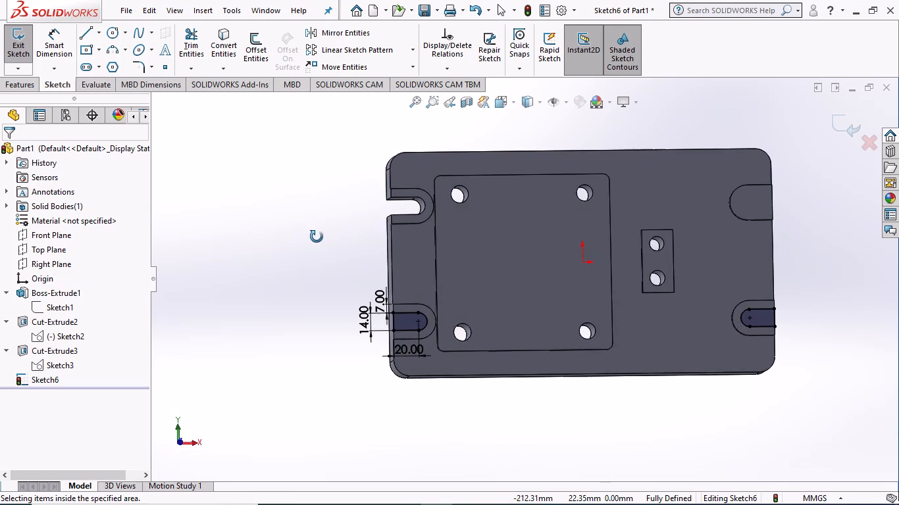
middle_click_drag(317, 237, 319, 242)
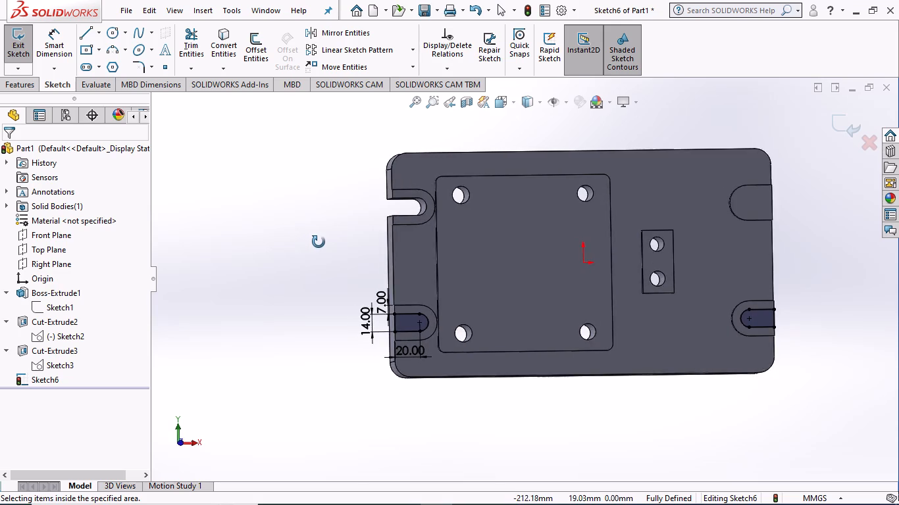
middle_click_drag(319, 242, 310, 241)
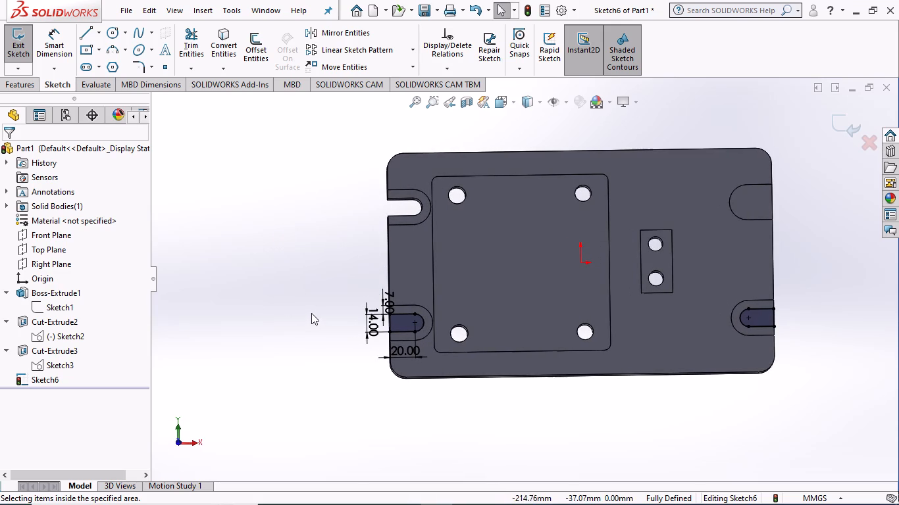
scroll(497, 297, "down", 4)
scroll(504, 285, "up", 4)
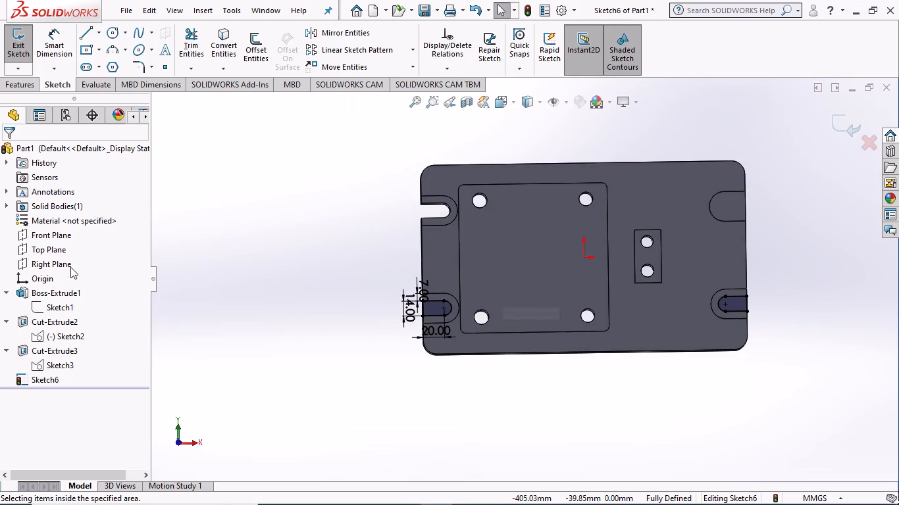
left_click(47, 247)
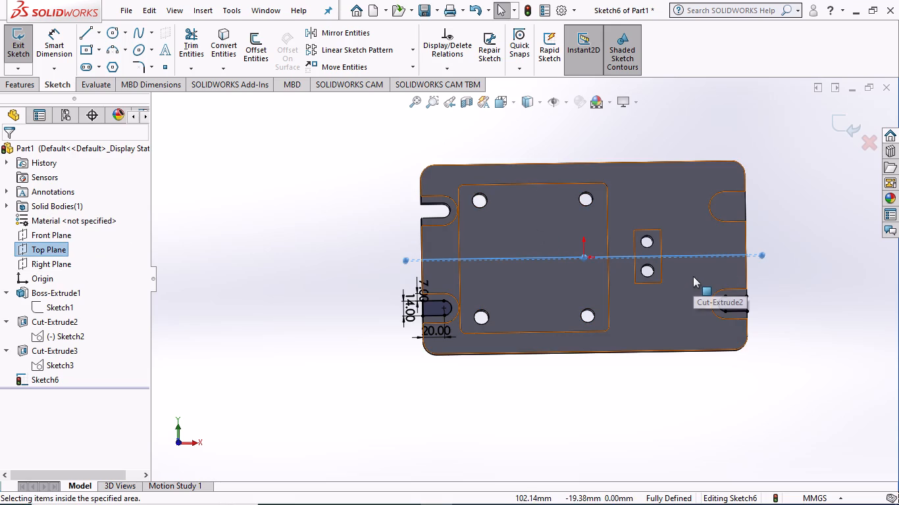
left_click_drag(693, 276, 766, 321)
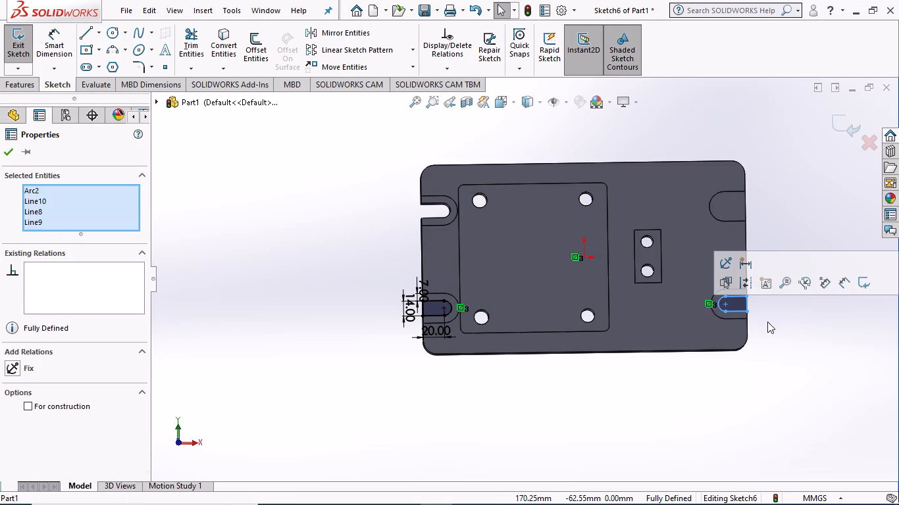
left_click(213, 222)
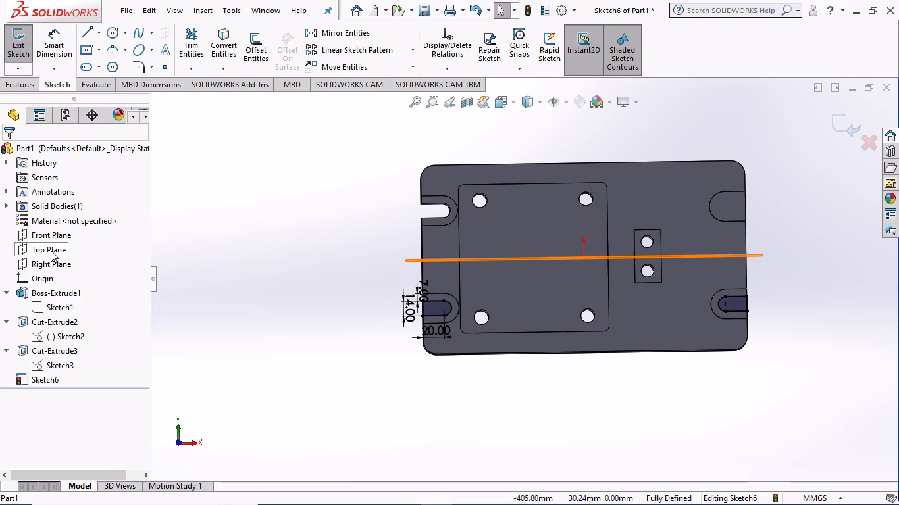
Mirror a copy of the lower-right slot profile about the Top Plane onto the upper-right edge pad.
left_click(51, 251)
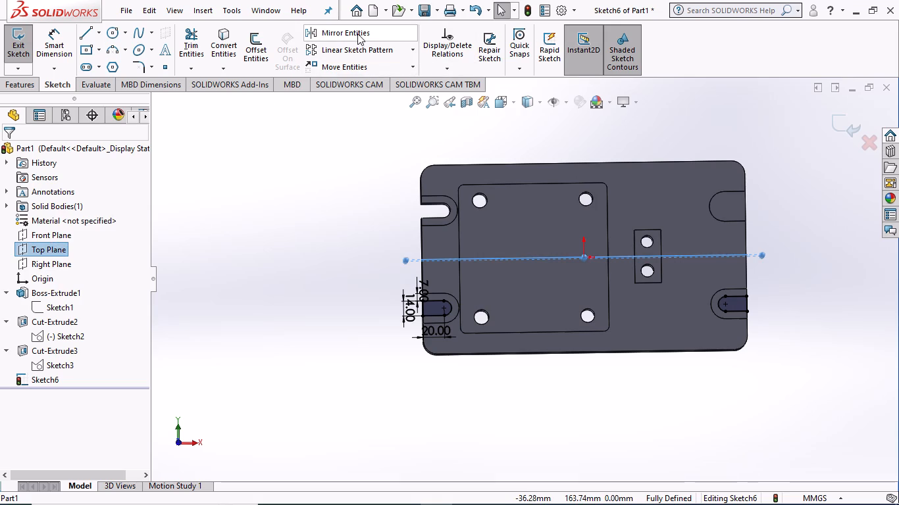
left_click(357, 34)
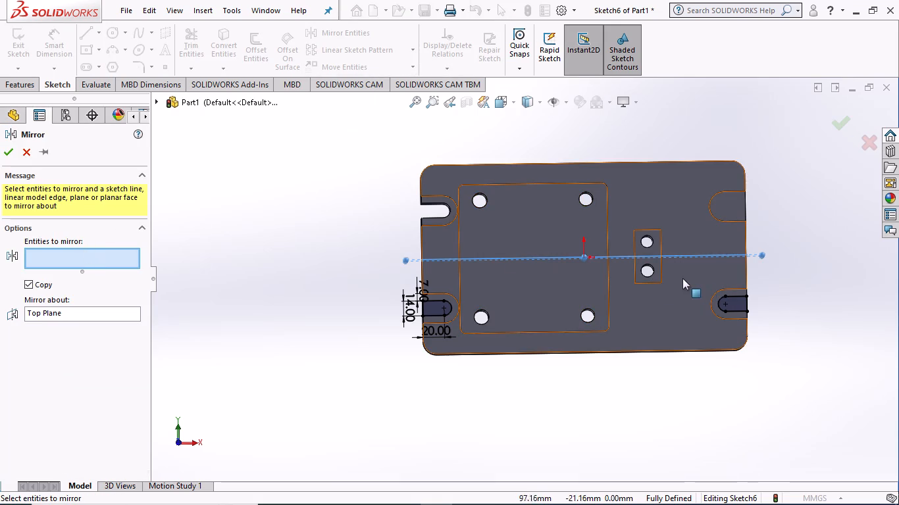
left_click_drag(688, 277, 785, 321)
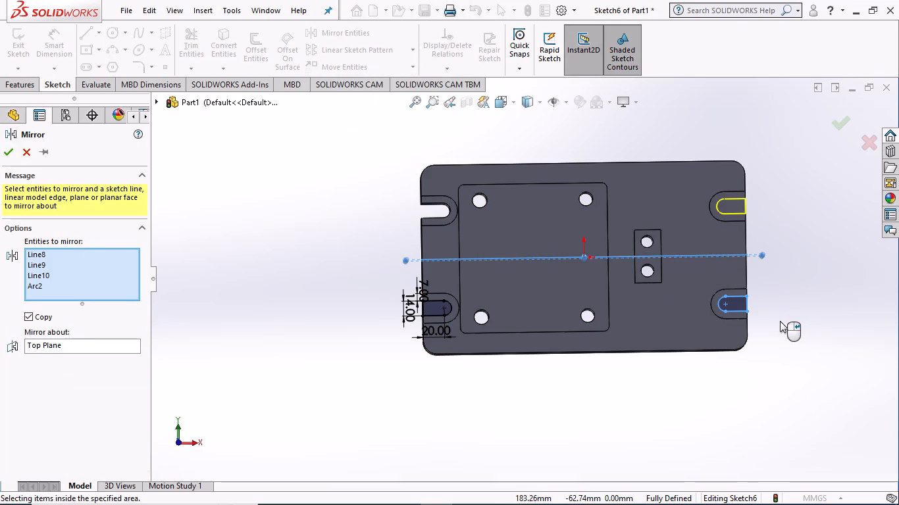
left_click(9, 152)
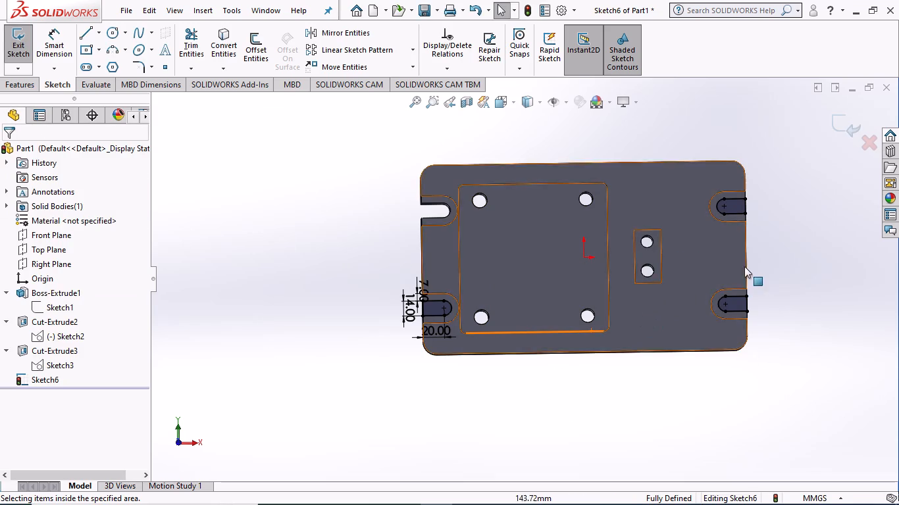
Extrude-cut the three slot profiles through the plate with the Through All - Both end condition.
left_click(15, 82)
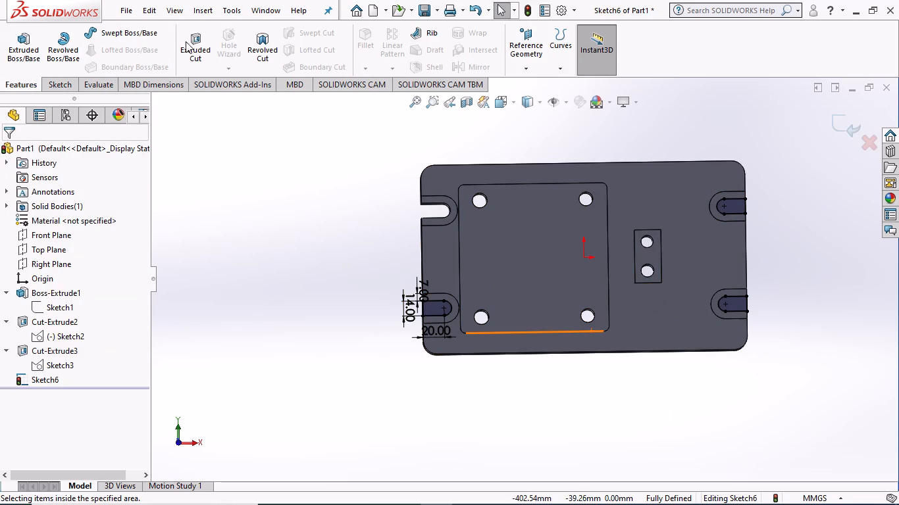
left_click(203, 62)
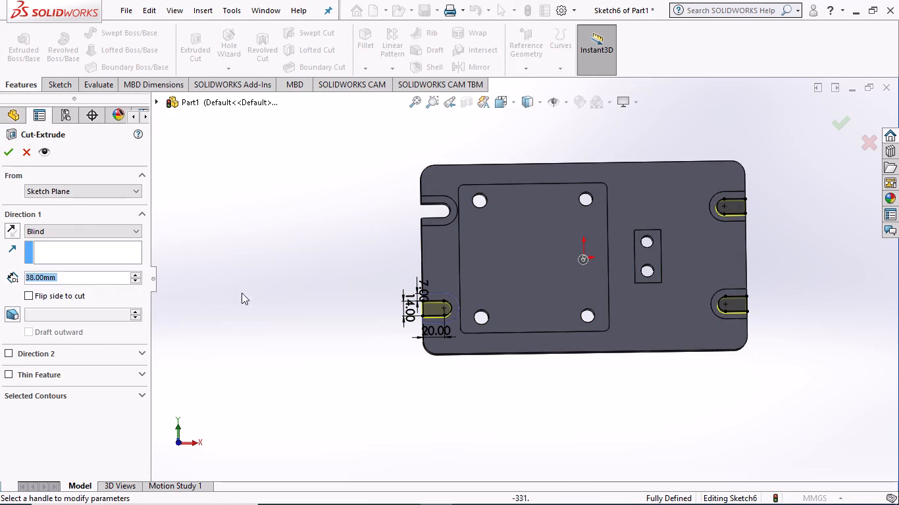
scroll(269, 291, "up", 1)
middle_click_drag(269, 291, 365, 274)
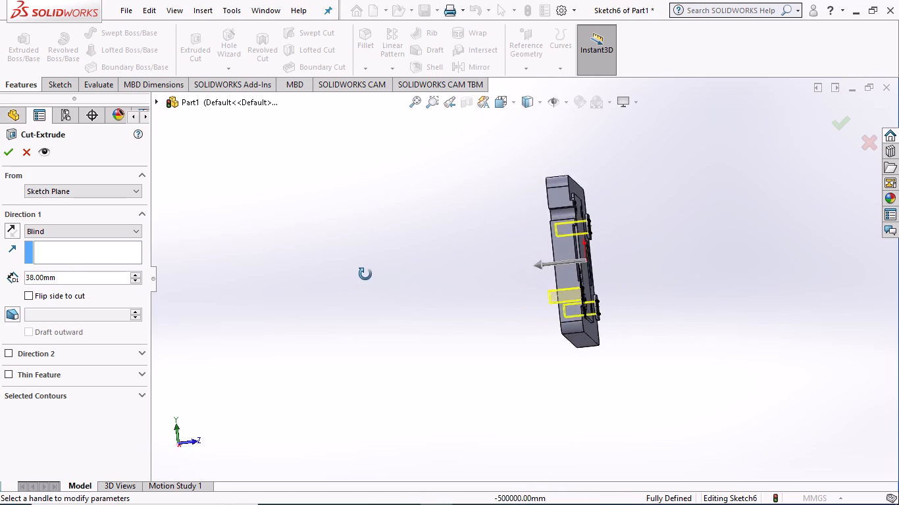
middle_click_drag(365, 274, 331, 291)
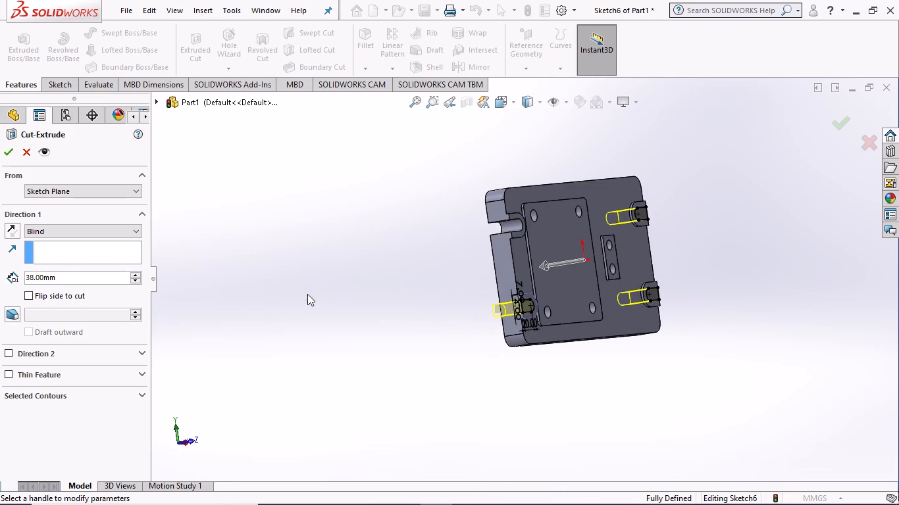
left_click(138, 230)
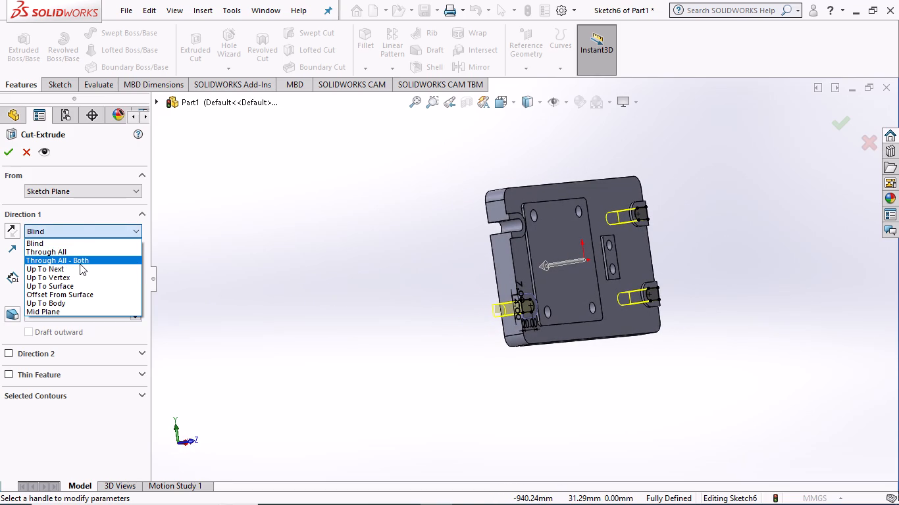
left_click(78, 259)
middle_click_drag(278, 277, 327, 277)
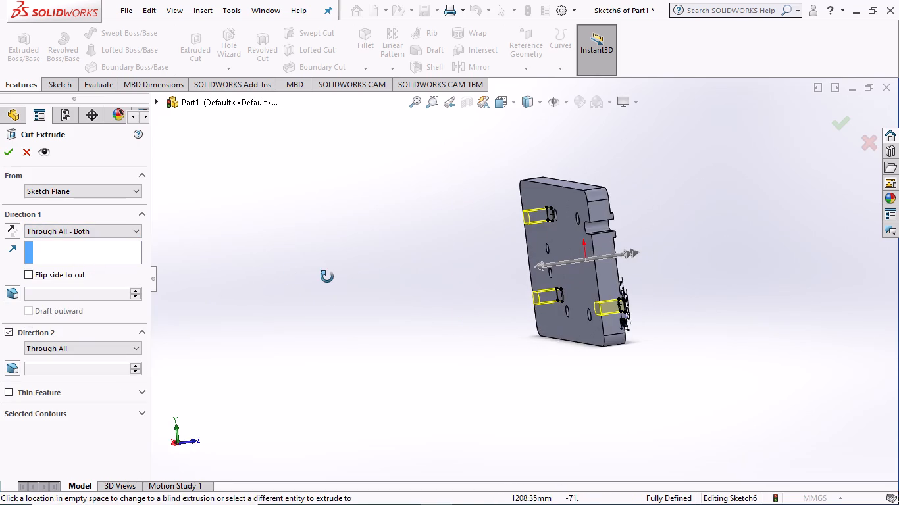
middle_click_drag(327, 277, 303, 276)
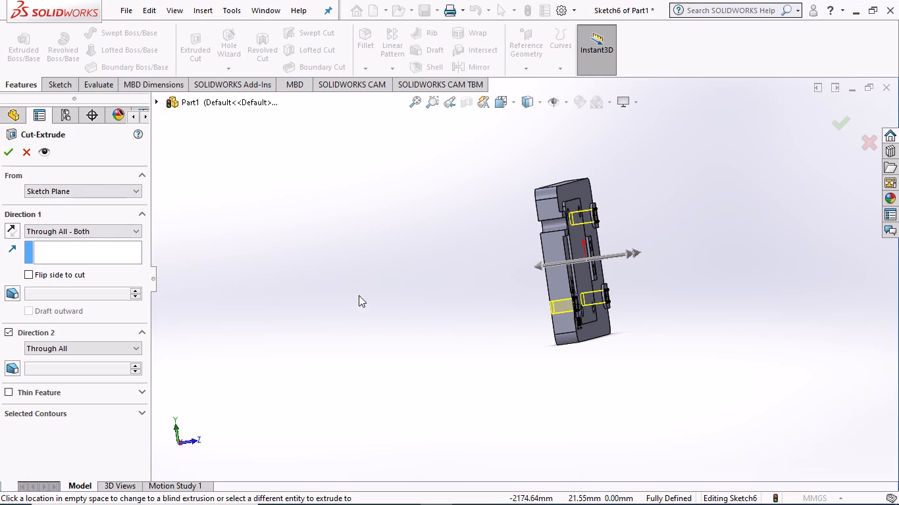
left_click(3, 152)
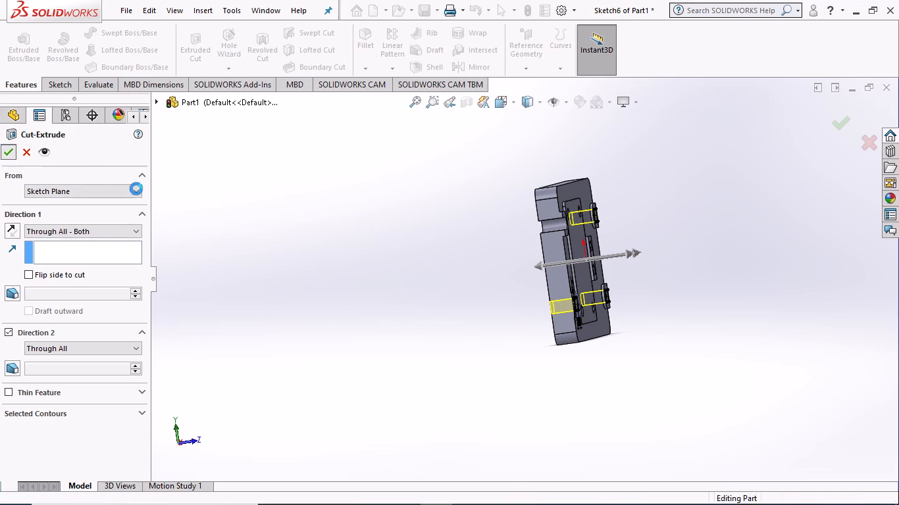
Examine the finished plate with its edge slots, recessed pads and holes from several angles and distances.
middle_click_drag(394, 252, 301, 268)
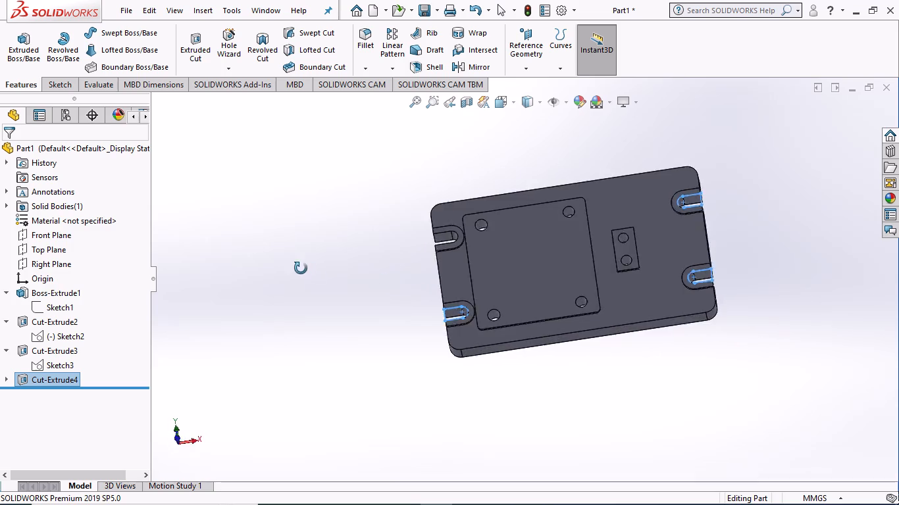
middle_click_drag(301, 268, 297, 306)
left_click(287, 281)
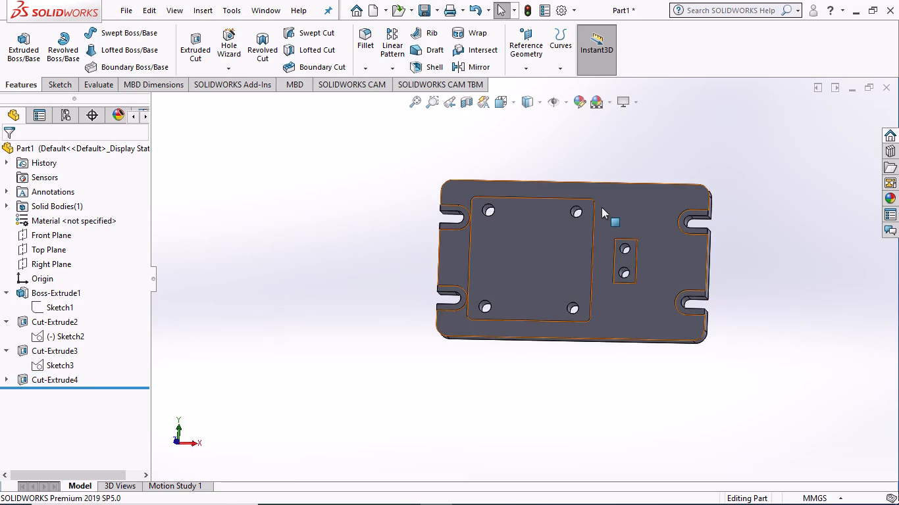
scroll(602, 212, "down", 3)
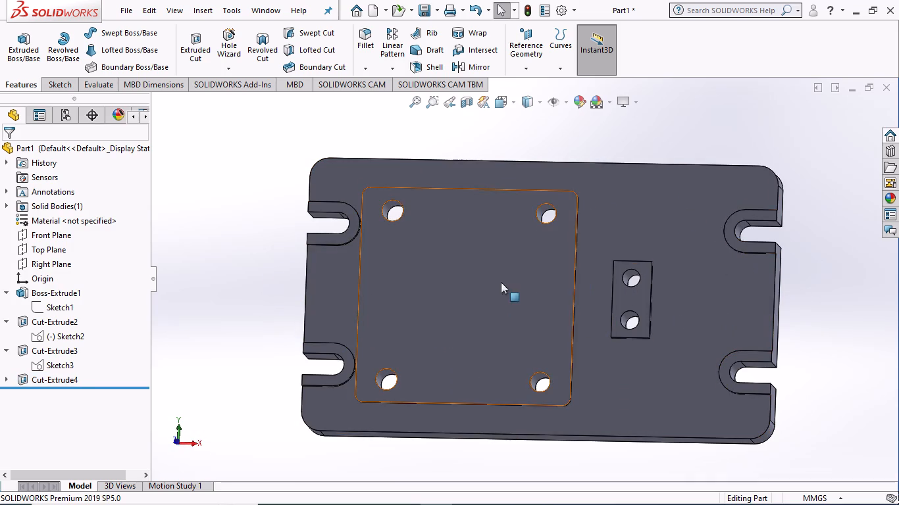
scroll(490, 320, "up", 1)
scroll(529, 288, "down", 2)
scroll(528, 287, "up", 2)
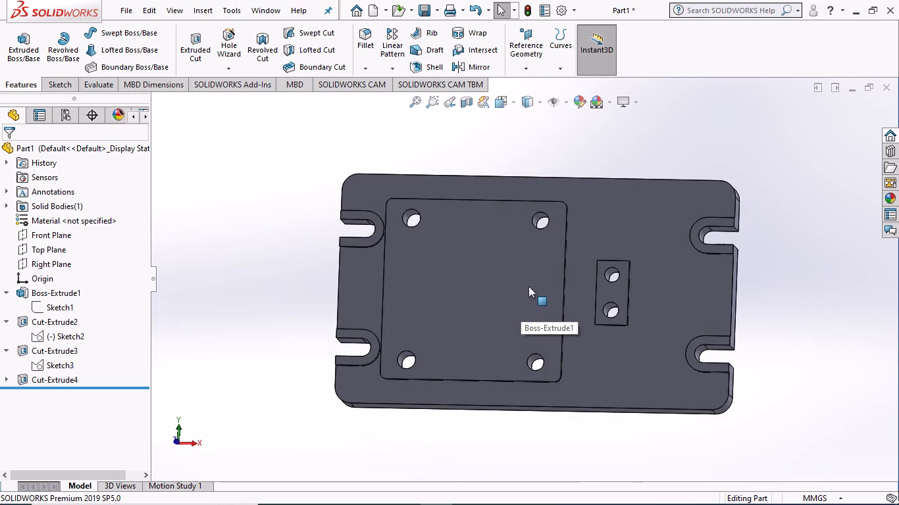
middle_click_drag(245, 266, 274, 304)
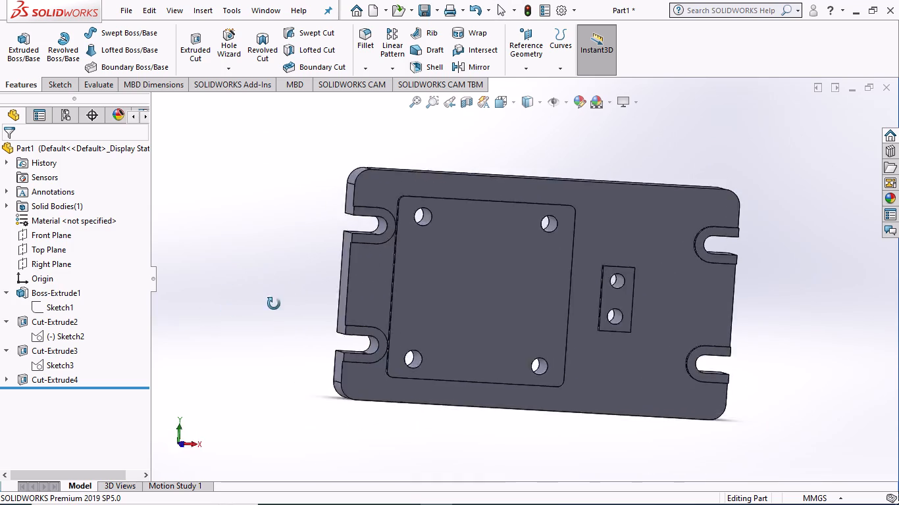
middle_click_drag(274, 304, 357, 318)
middle_click_drag(465, 320, 670, 338)
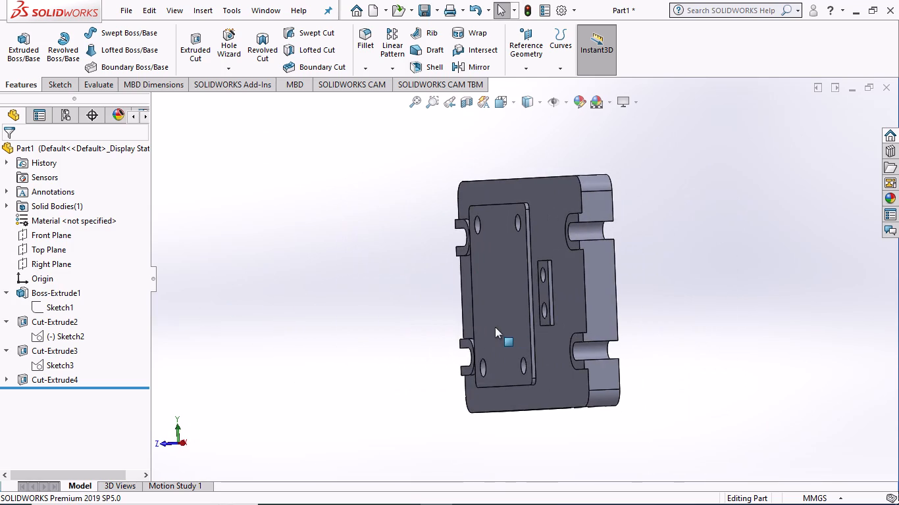
middle_click_drag(338, 305, 424, 306)
scroll(424, 306, "up", 1)
scroll(567, 281, "down", 2)
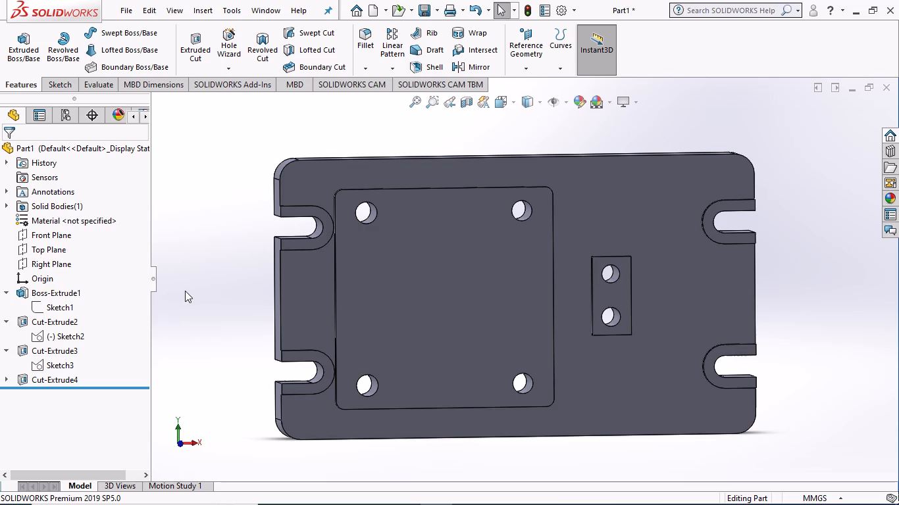
scroll(261, 307, "up", 3)
scroll(461, 316, "up", 1)
scroll(535, 258, "down", 6)
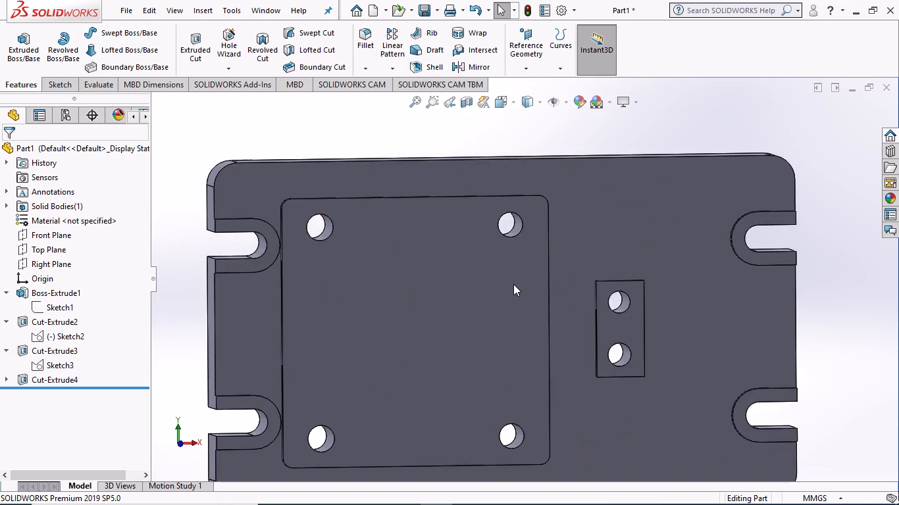
scroll(456, 344, "up", 4)
scroll(503, 296, "down", 3)
scroll(488, 318, "up", 5)
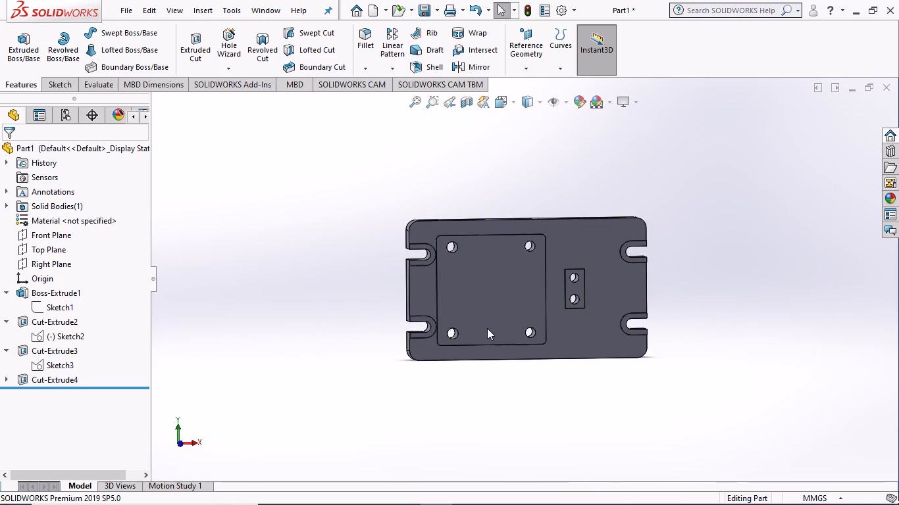
scroll(571, 297, "down", 3)
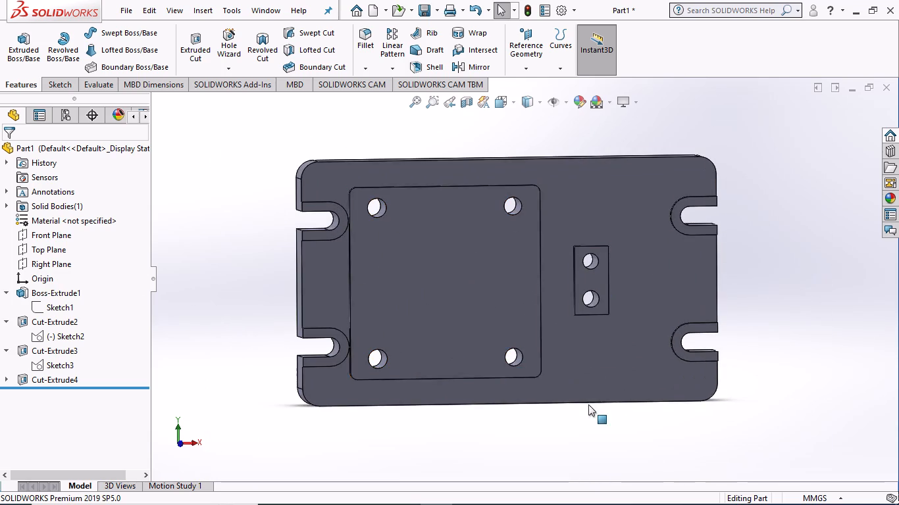
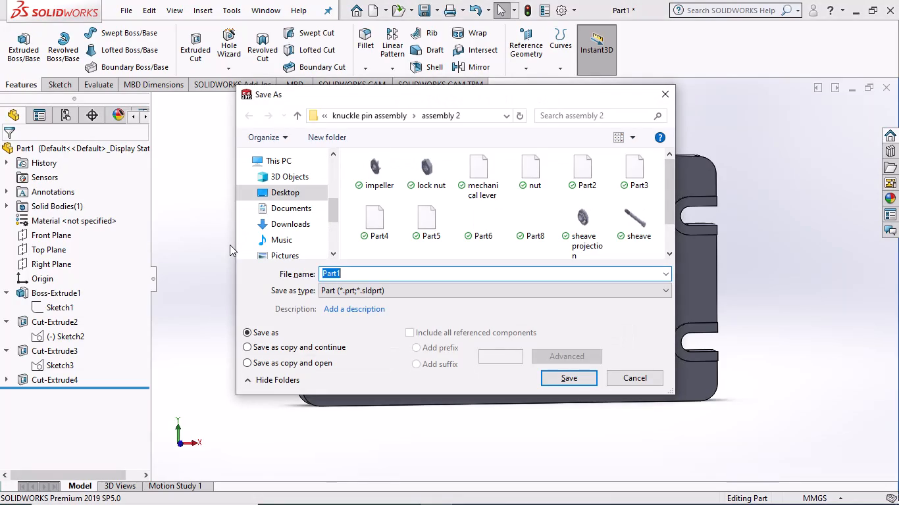
Save the plate part in the assembly 2 folder under the file name "3d mechine part".
key("BackSpace")
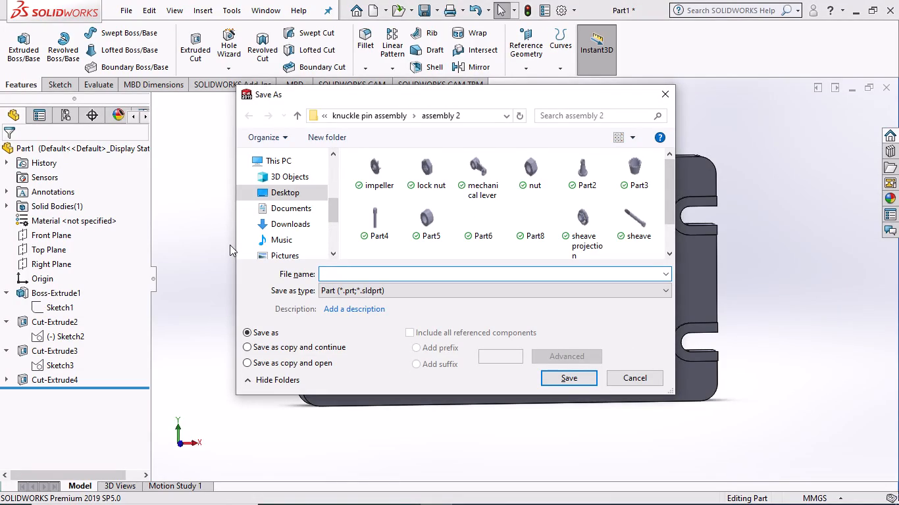
type("3d mechachin")
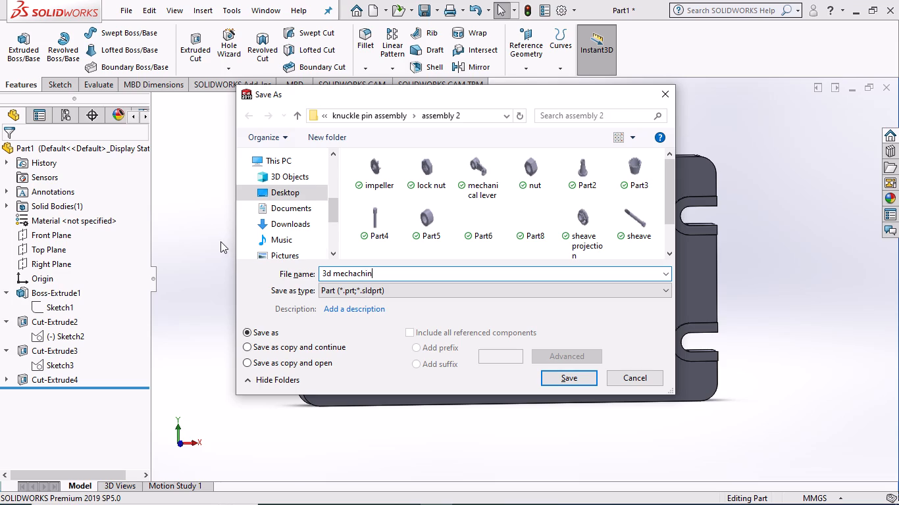
left_click(378, 279)
left_click(376, 277)
key("BackSpace")
key("BackSpace")
key("BackSpace")
key("BackSpace")
key("BackSpace")
type("ine part")
key("Return")
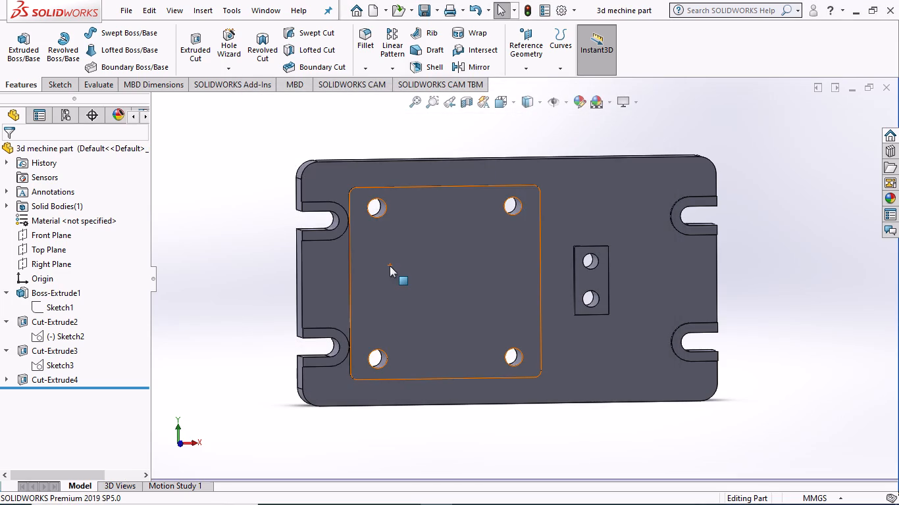